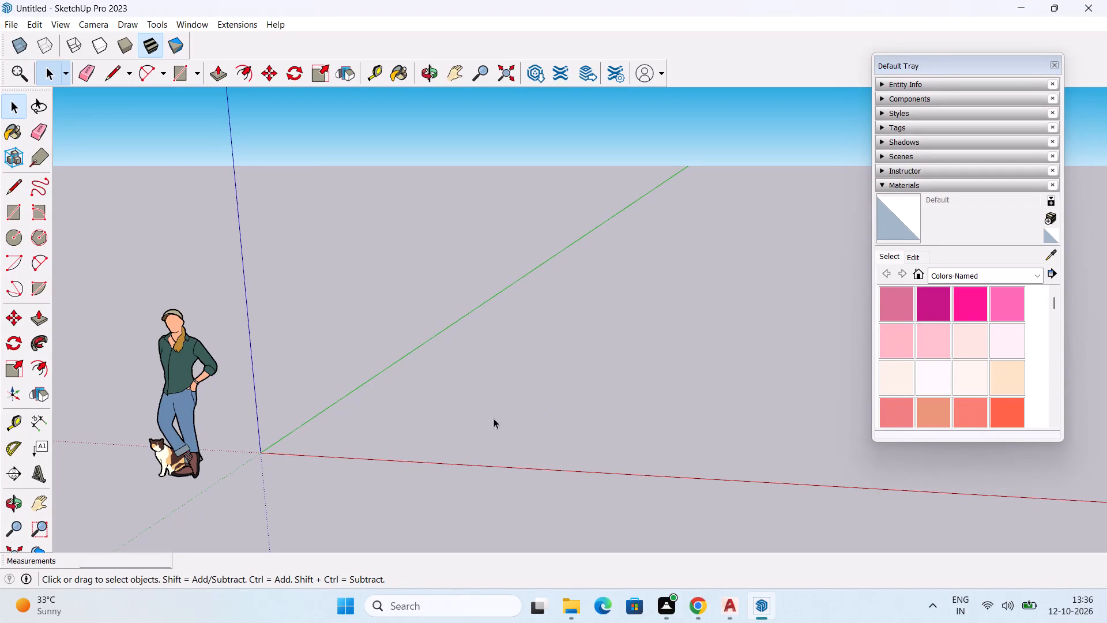
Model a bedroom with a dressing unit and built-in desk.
Draw a 12' by 12' rectangle flat on the ground plane, between the red and green axes.
middle_click_drag(490, 415, 494, 353)
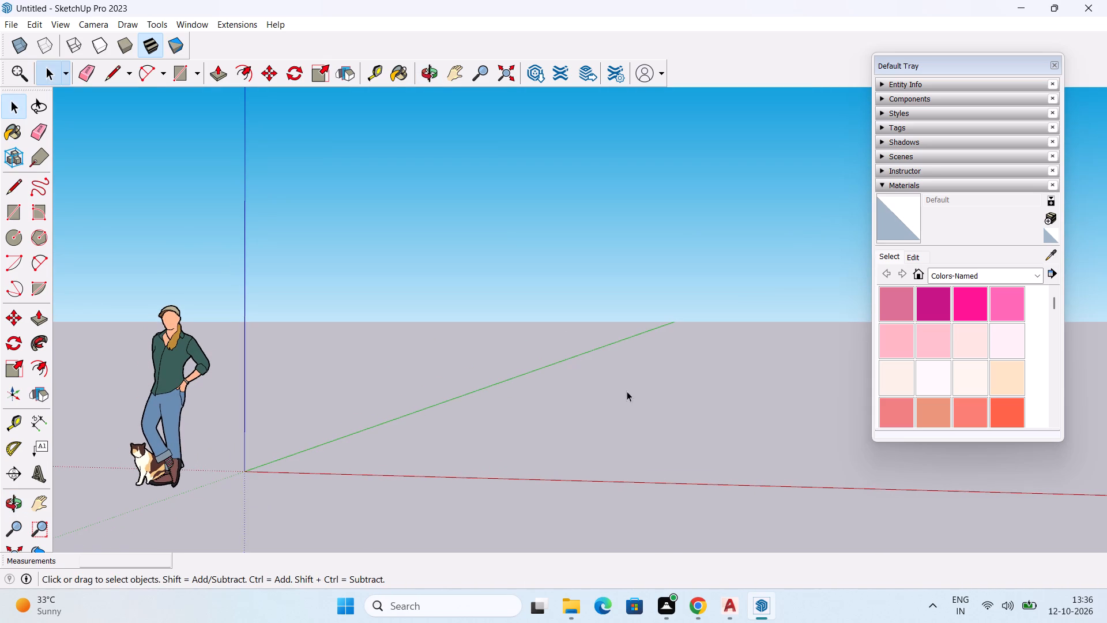
middle_click_drag(627, 391, 484, 407)
middle_click_drag(519, 406, 559, 457)
middle_click_drag(563, 457, 519, 419, "shift")
left_click(13, 213)
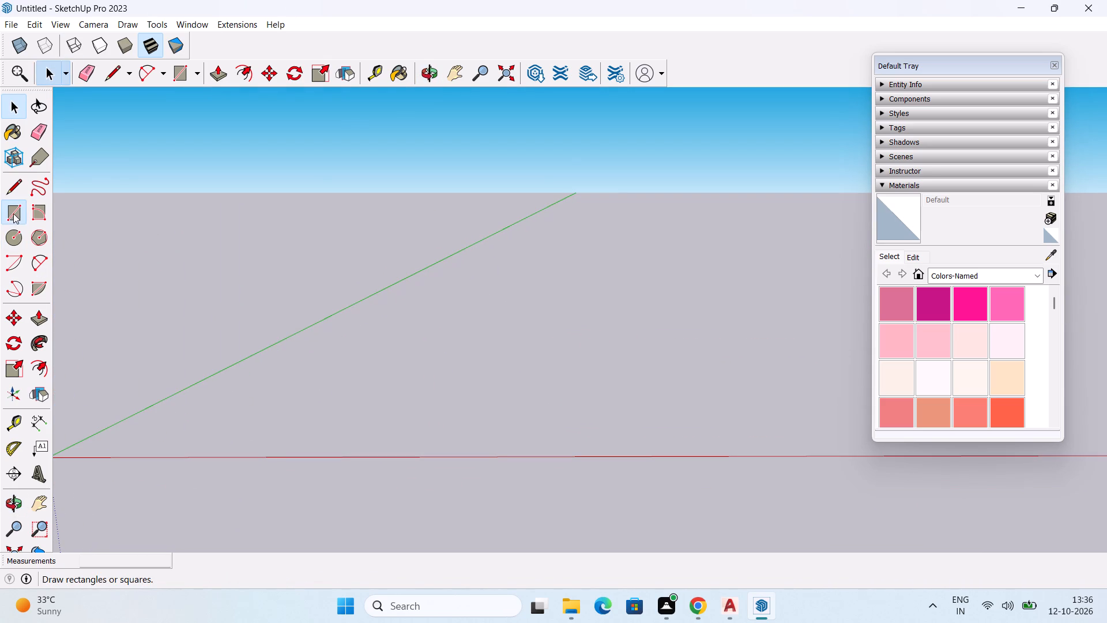
left_click(276, 404)
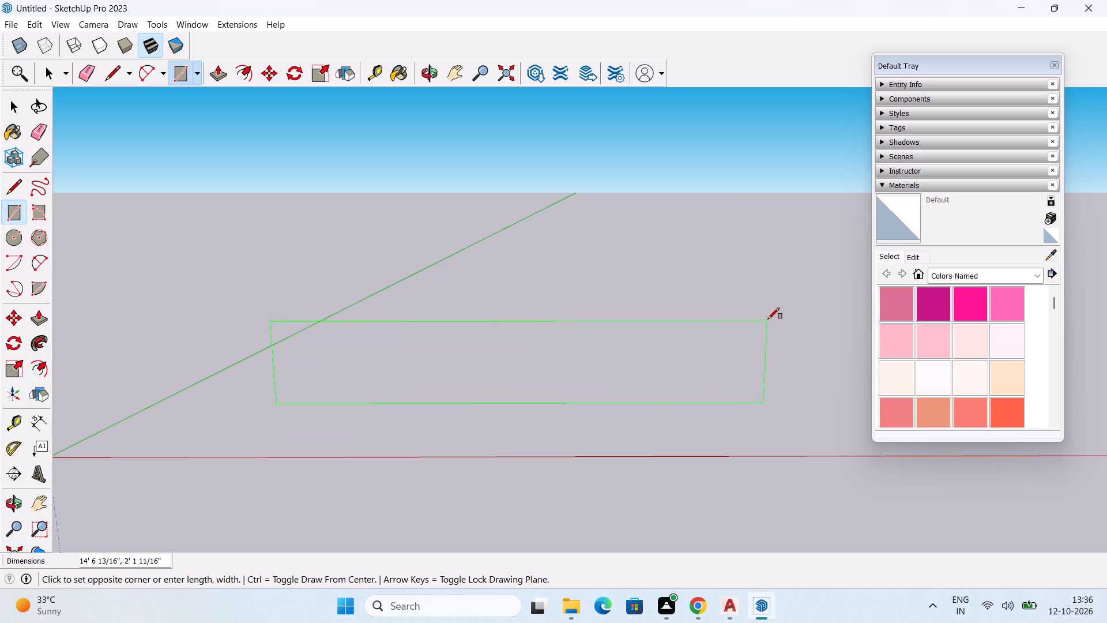
key("Escape")
middle_click_drag(658, 367, 642, 351)
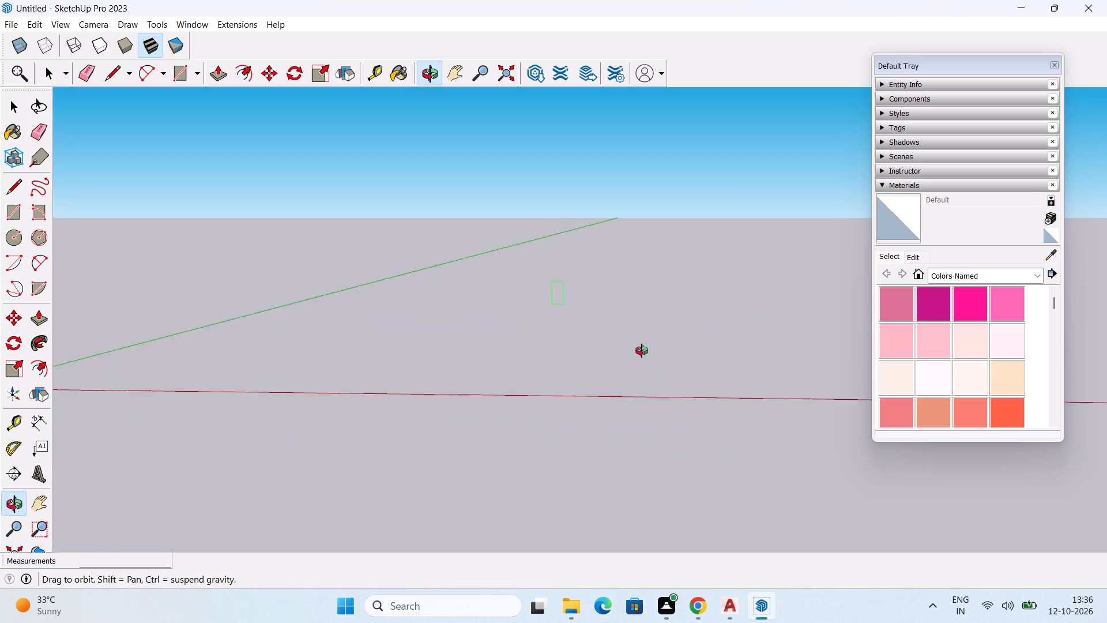
middle_click_drag(642, 351, 612, 416)
scroll(572, 421, "down", 2)
middle_click_drag(572, 422, 675, 202)
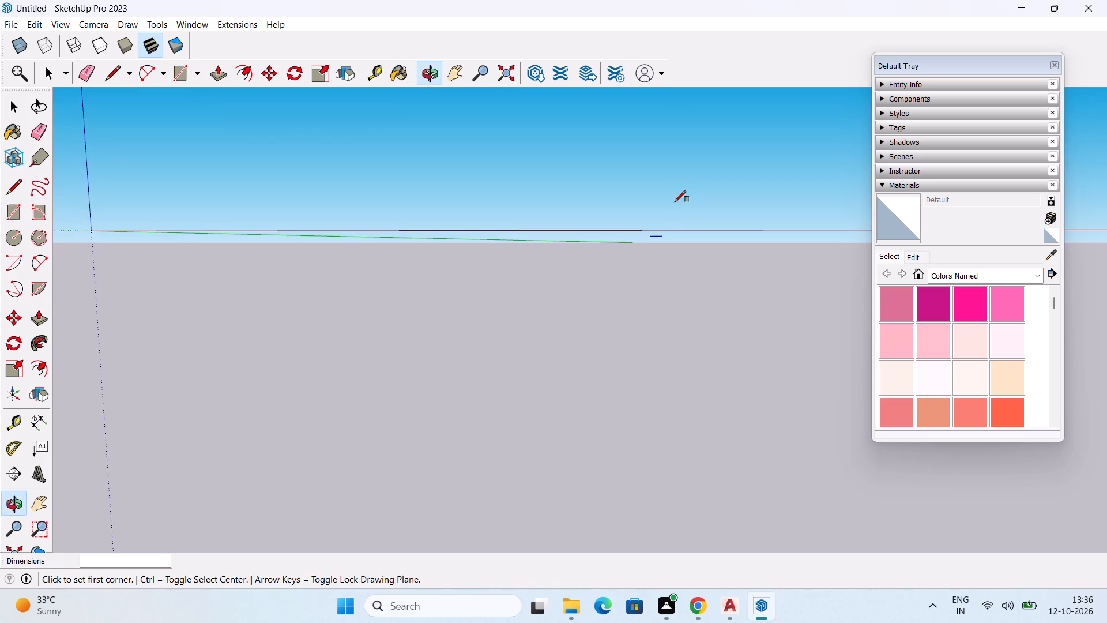
middle_click_drag(672, 219, 584, 302)
left_click(236, 444)
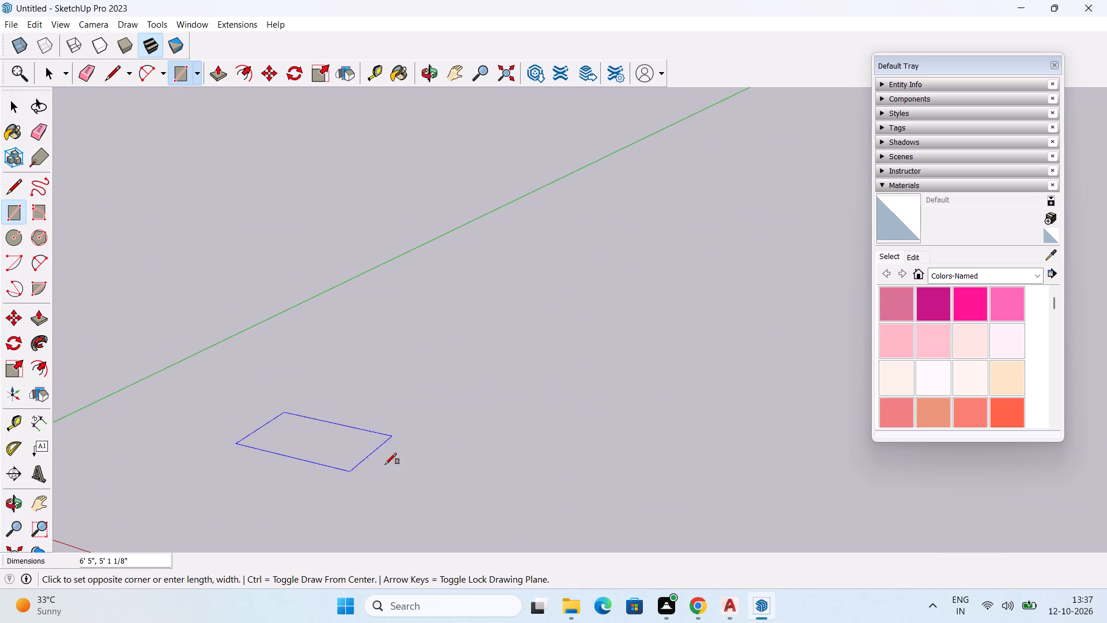
type("12'")
type(",12'")
key("Return")
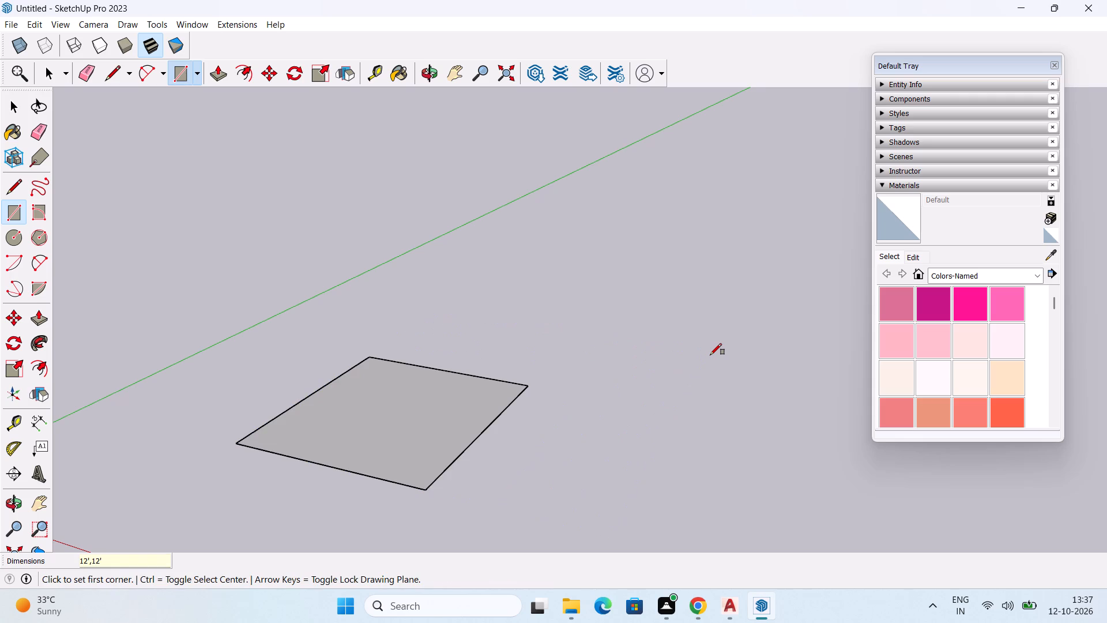
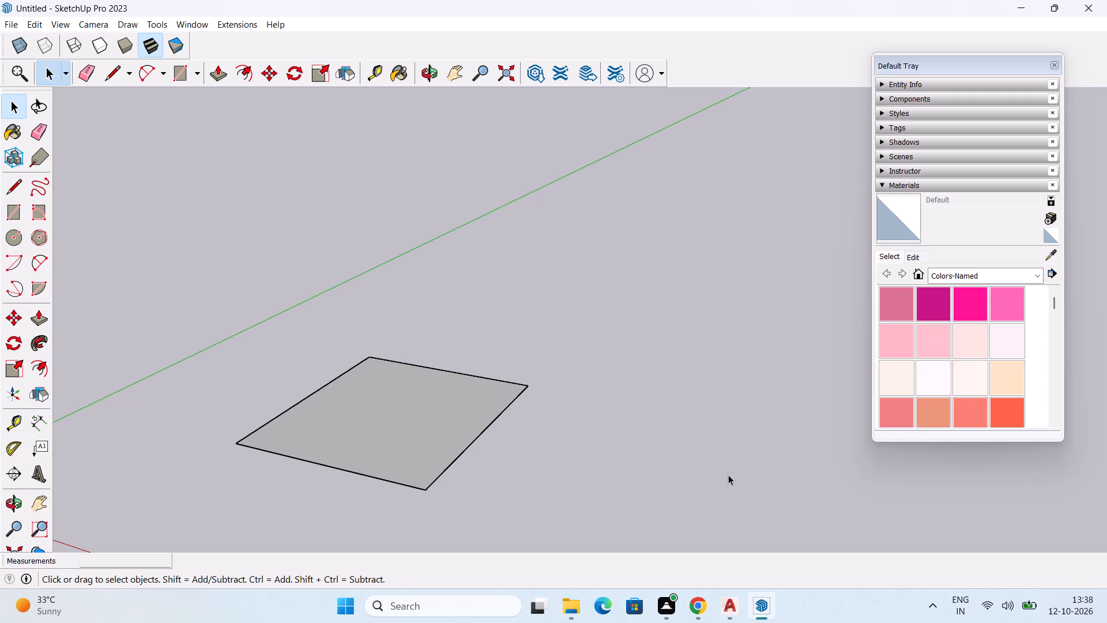
Push/Pull the square base face up 6" to form a floor slab.
key("p")
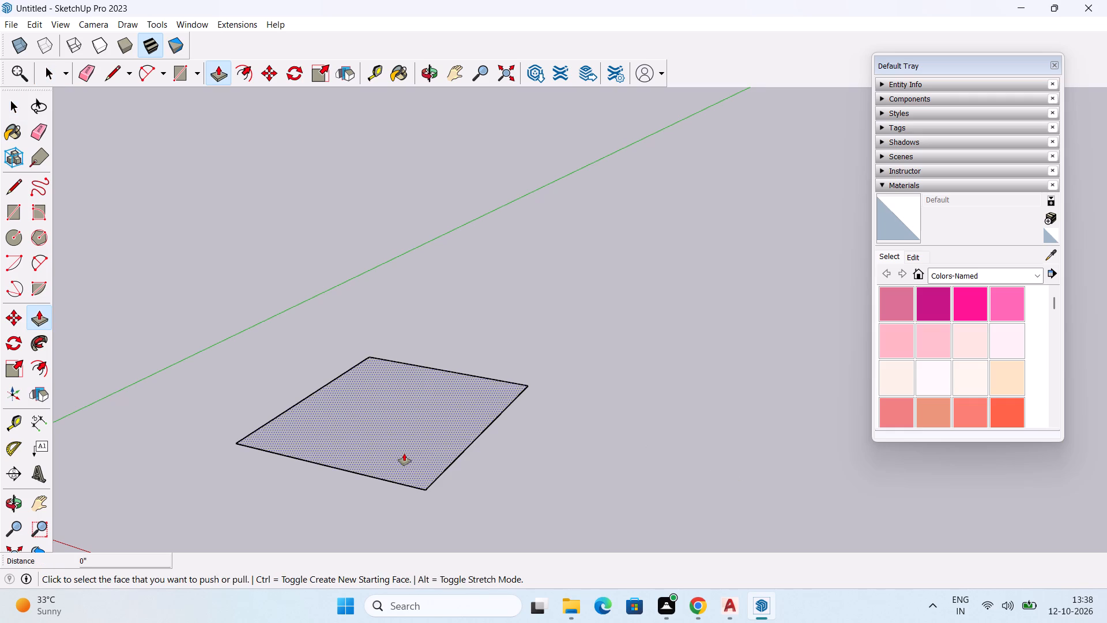
left_click(404, 453)
type("6\"")
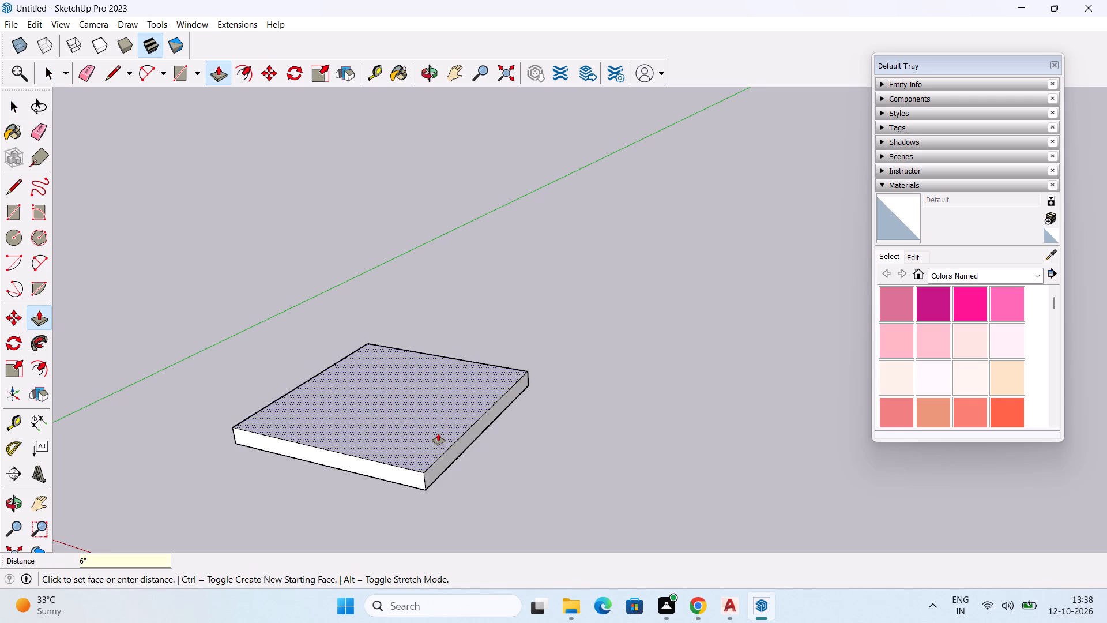
key("Return")
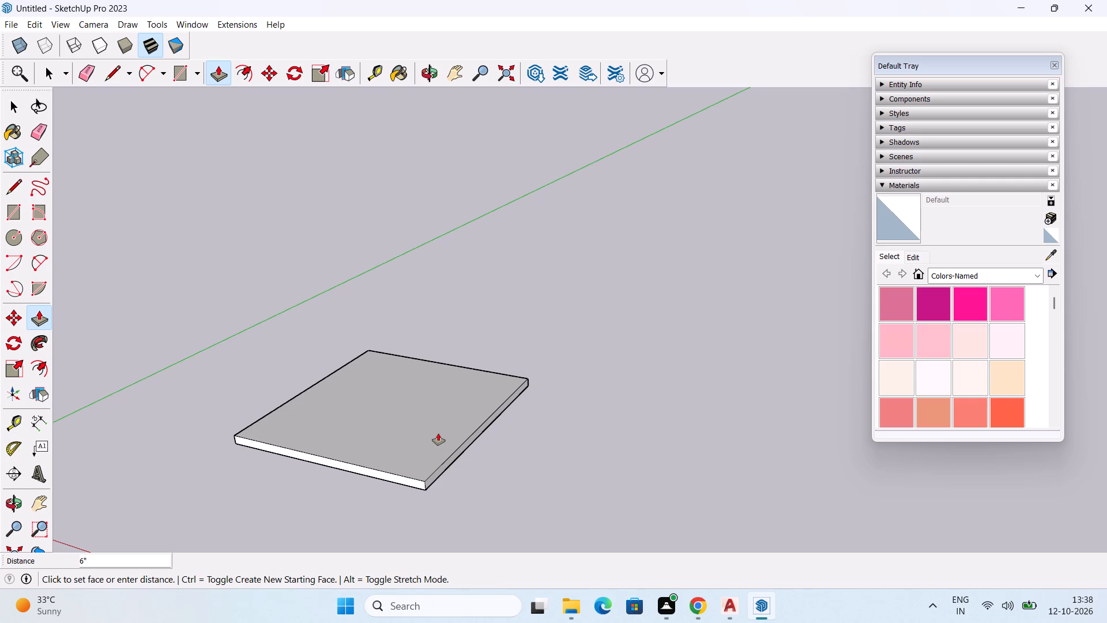
Offset the slab's top face outline 6" inward to mark the wall thickness.
scroll(466, 423, "up", 2)
middle_click_drag(466, 423, 583, 380, "shift")
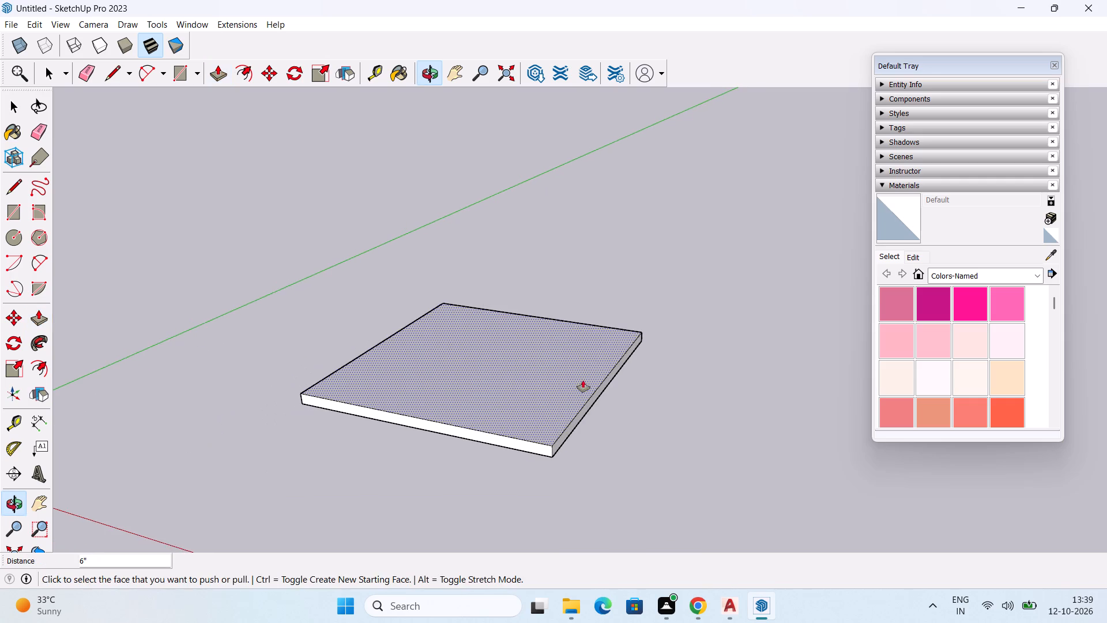
middle_click_drag(573, 392, 589, 460)
scroll(574, 399, "up", 3)
middle_click_drag(573, 403, 621, 380)
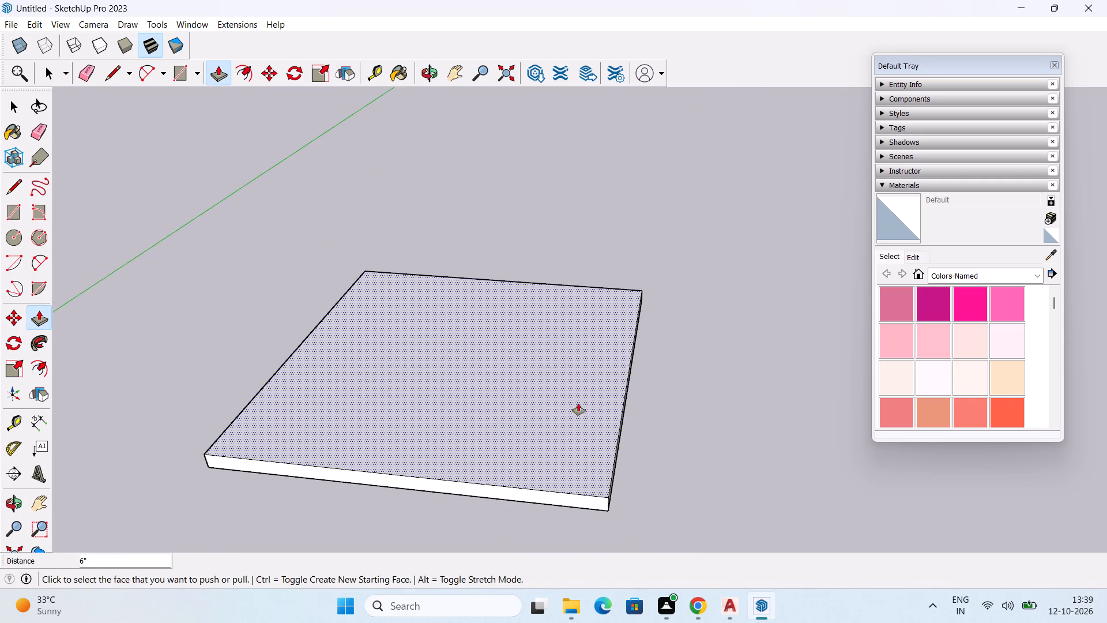
middle_click_drag(553, 411, 561, 433)
scroll(559, 420, "up", 2)
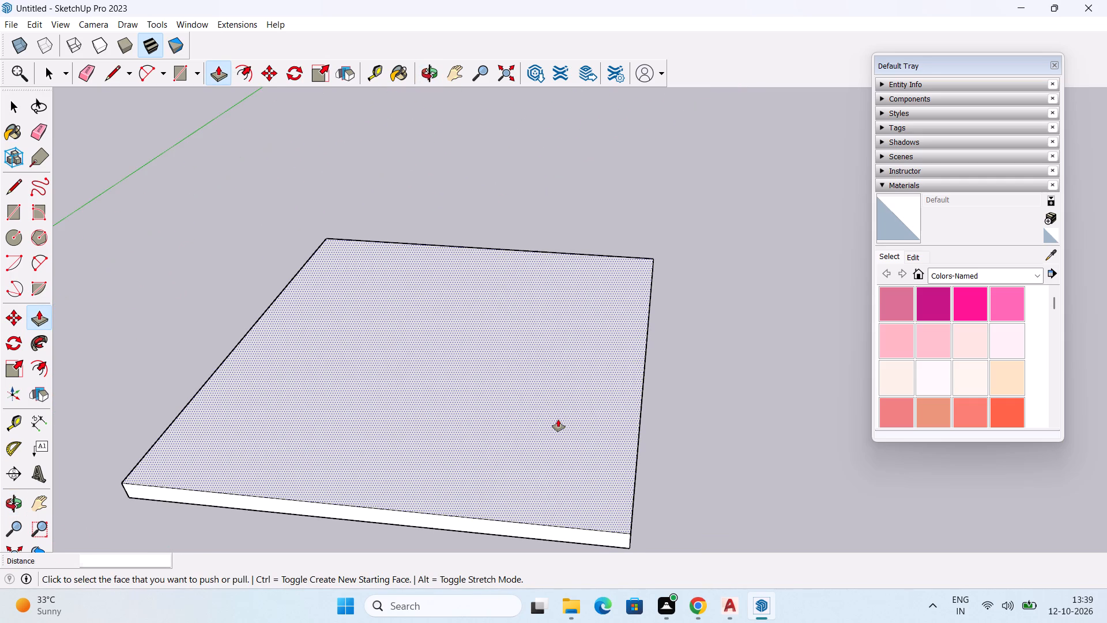
middle_click_drag(558, 419, 501, 326)
key("space")
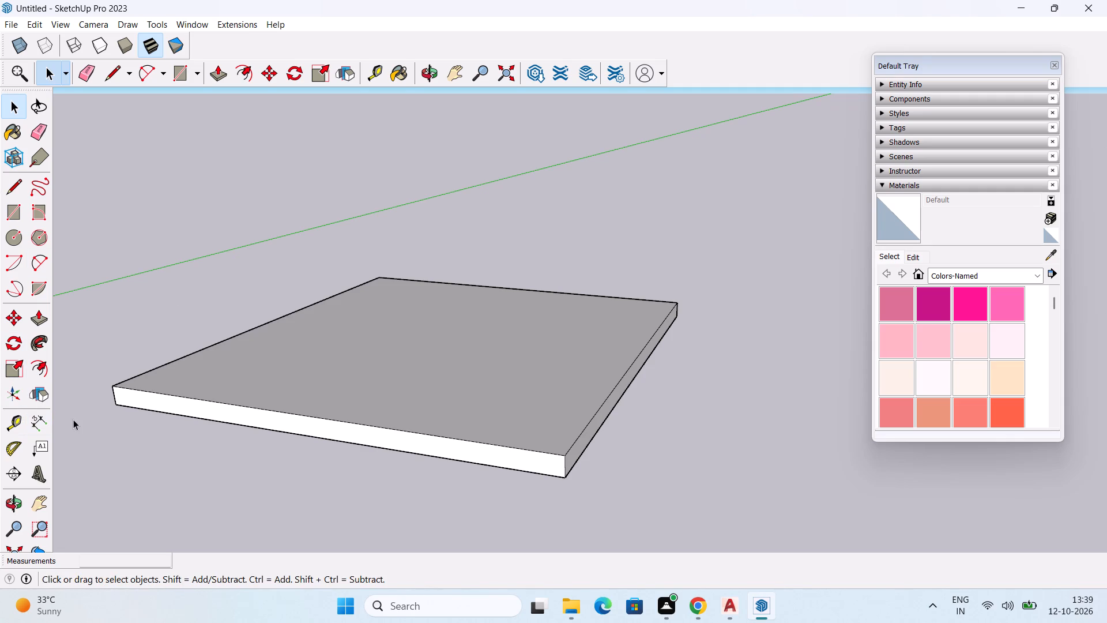
left_click(36, 365)
middle_click_drag(264, 356, 298, 376)
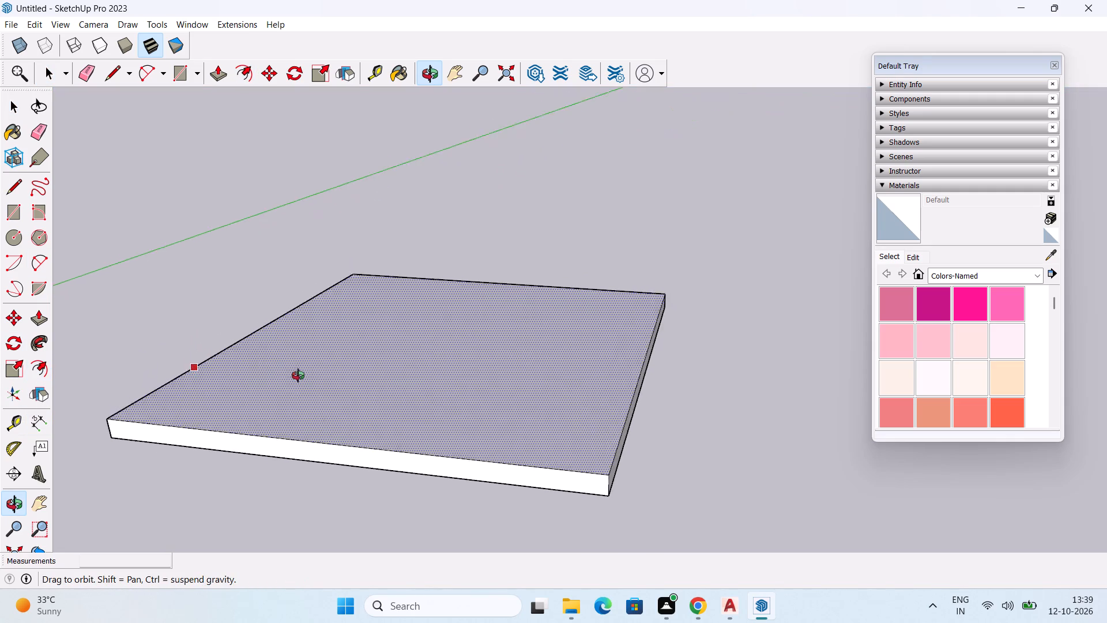
middle_click_drag(298, 376, 318, 427)
left_click(228, 401)
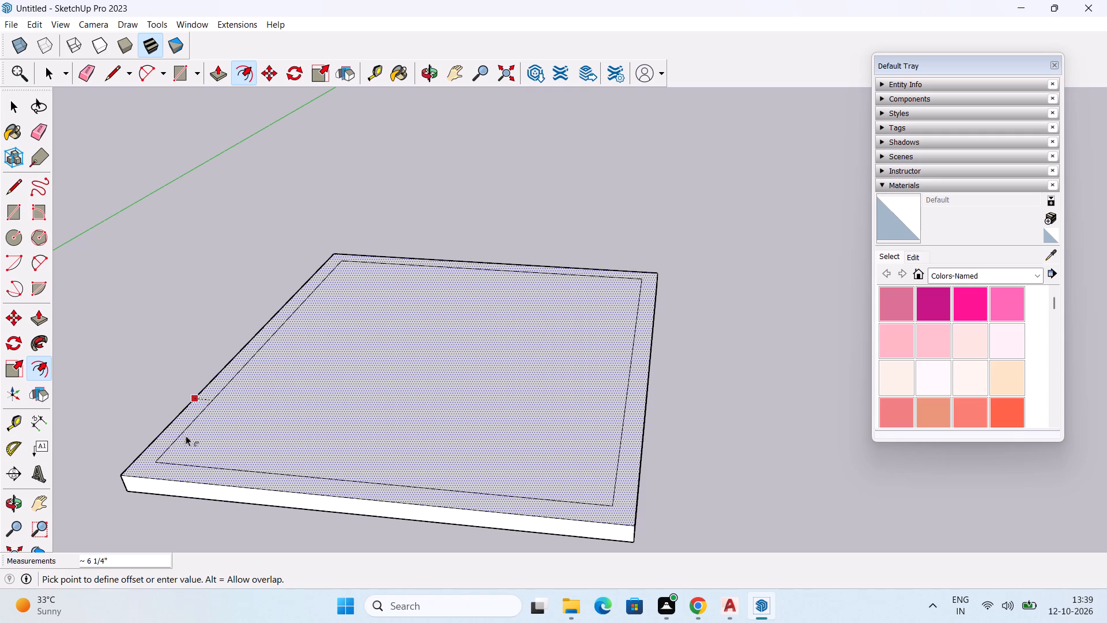
scroll(233, 444, "up", 1)
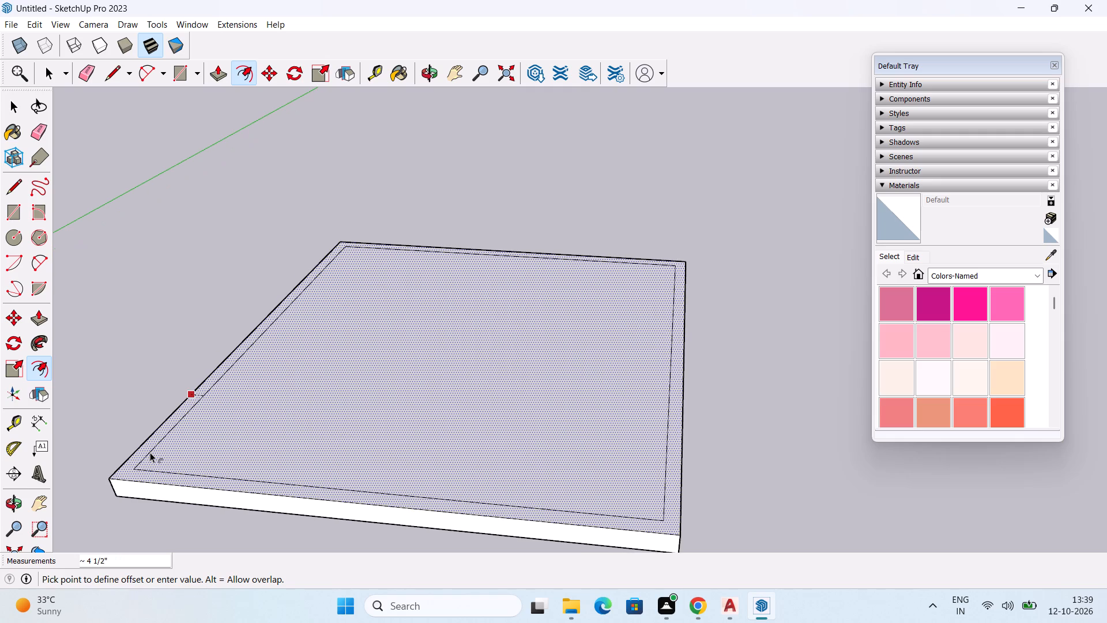
middle_click_drag(144, 452, 172, 420, "shift")
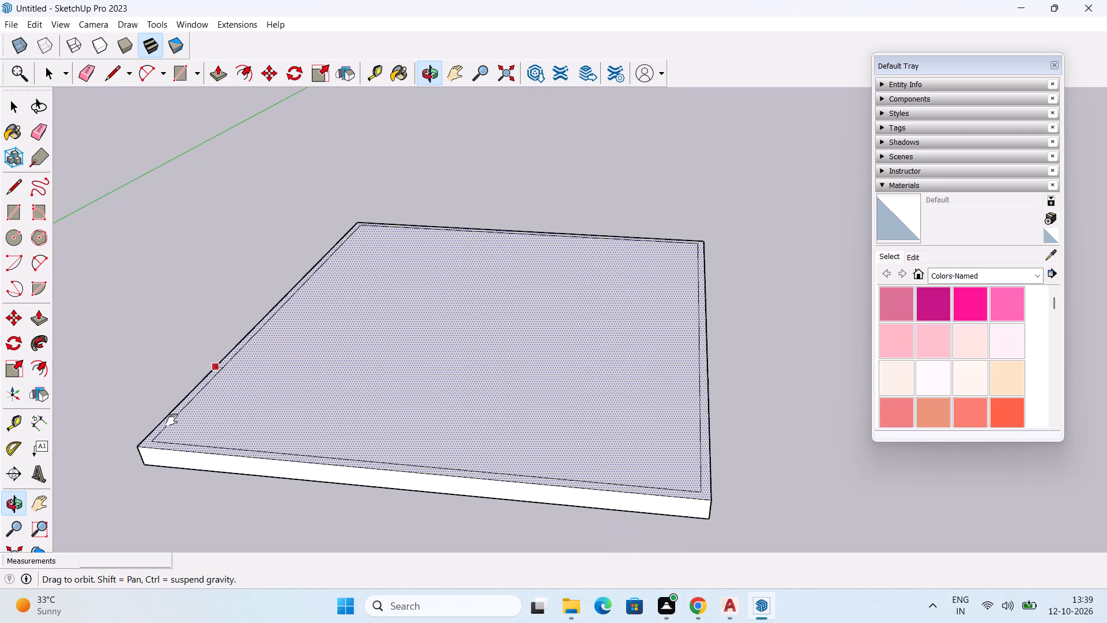
middle_click_drag(172, 420, 208, 370, "shift")
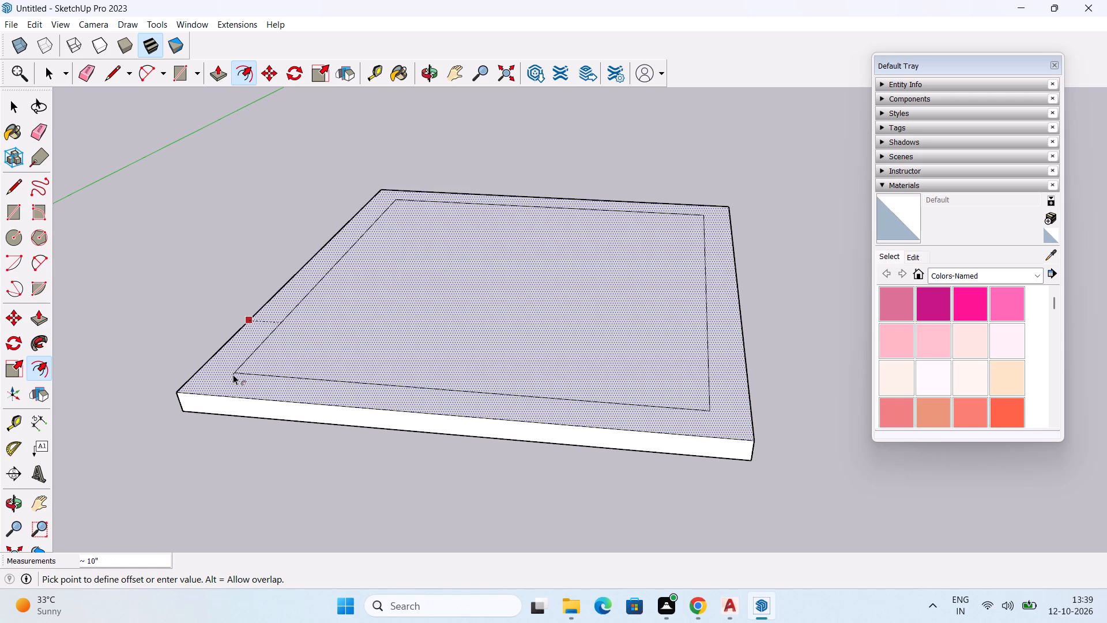
key("6")
key("shift+quotedbl")
key("Return")
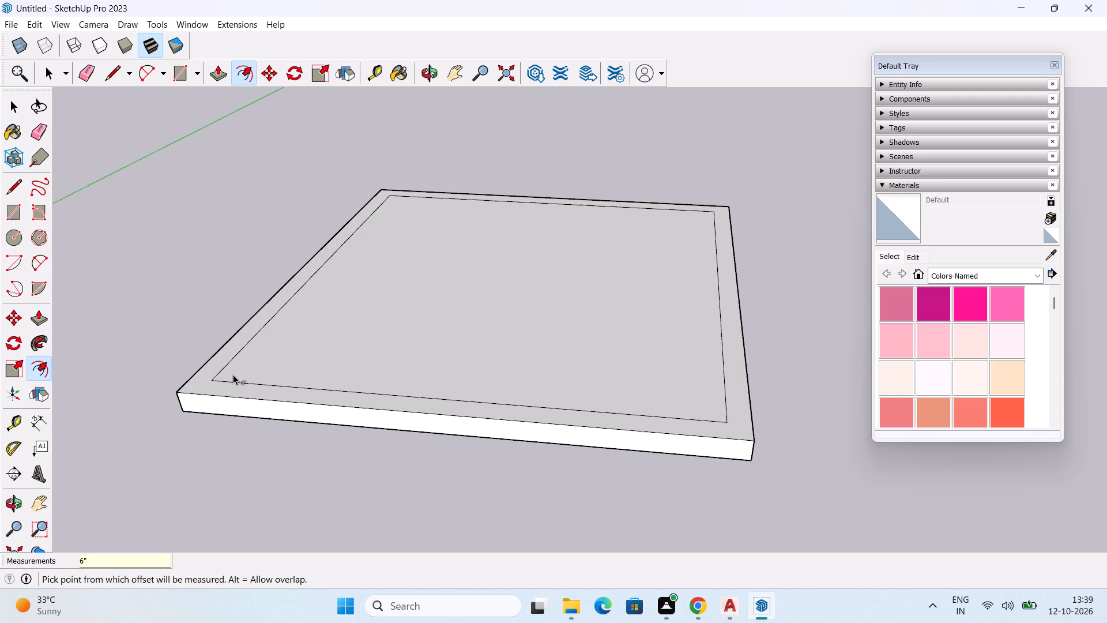
key("space")
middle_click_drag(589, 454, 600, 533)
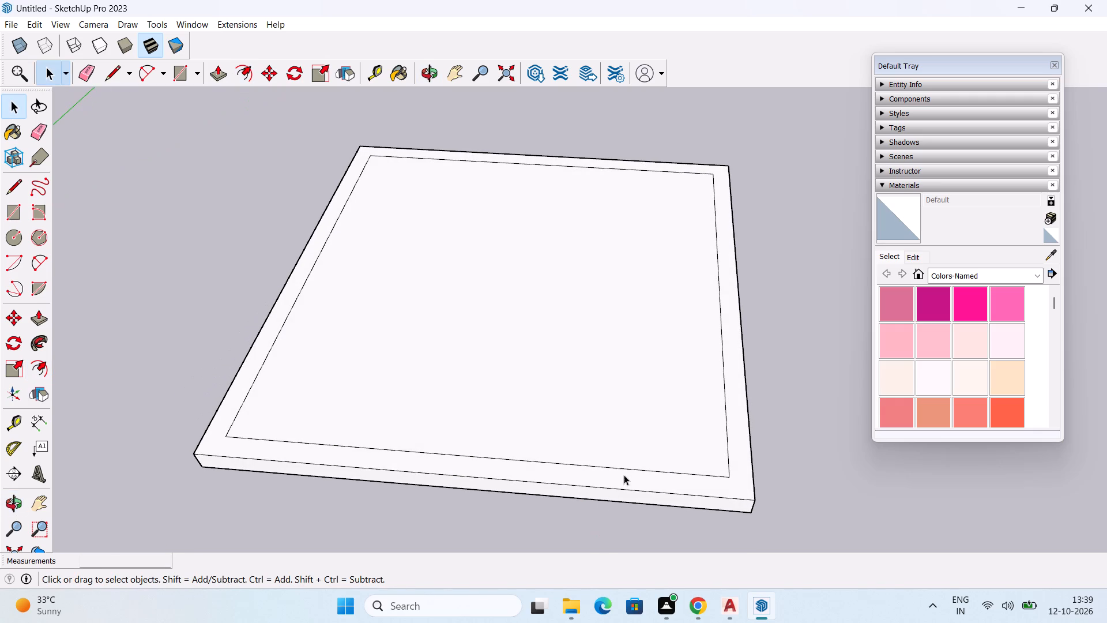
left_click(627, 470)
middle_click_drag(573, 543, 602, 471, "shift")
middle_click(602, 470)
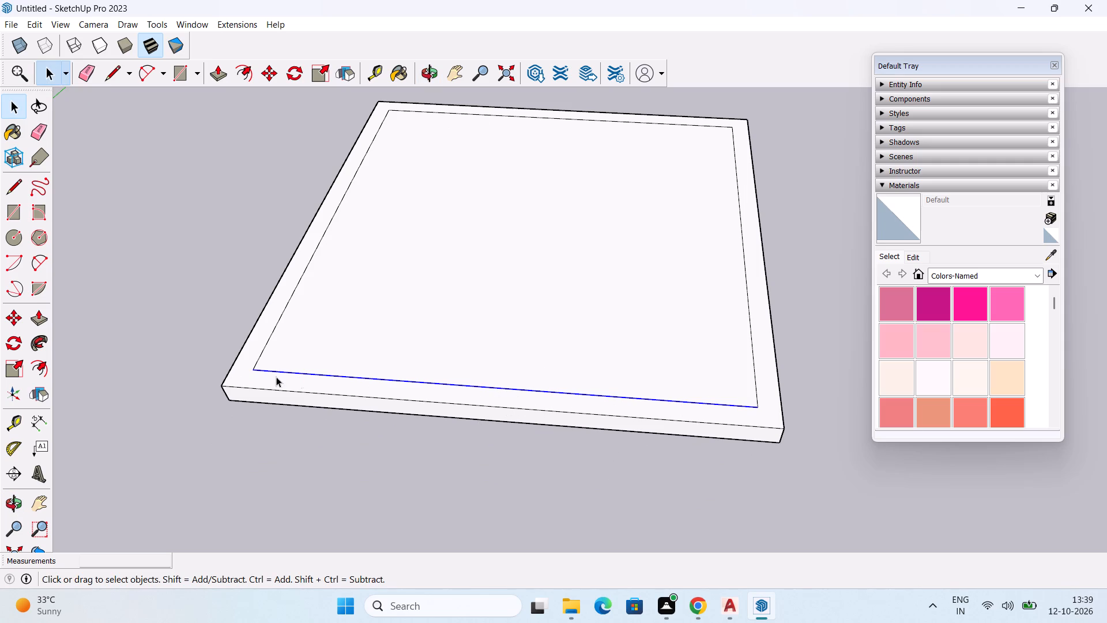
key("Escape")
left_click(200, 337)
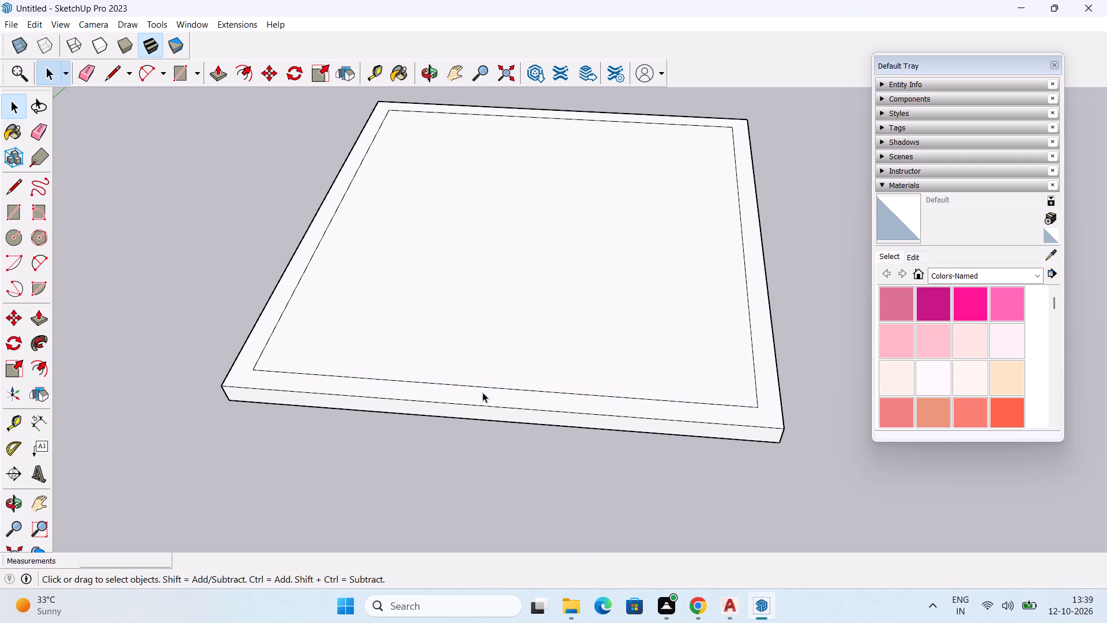
Move the front inner offset edge 6" outward onto the slab's front edge, keeping the front side open.
scroll(678, 397, "down", 1)
middle_click_drag(677, 429, 660, 361)
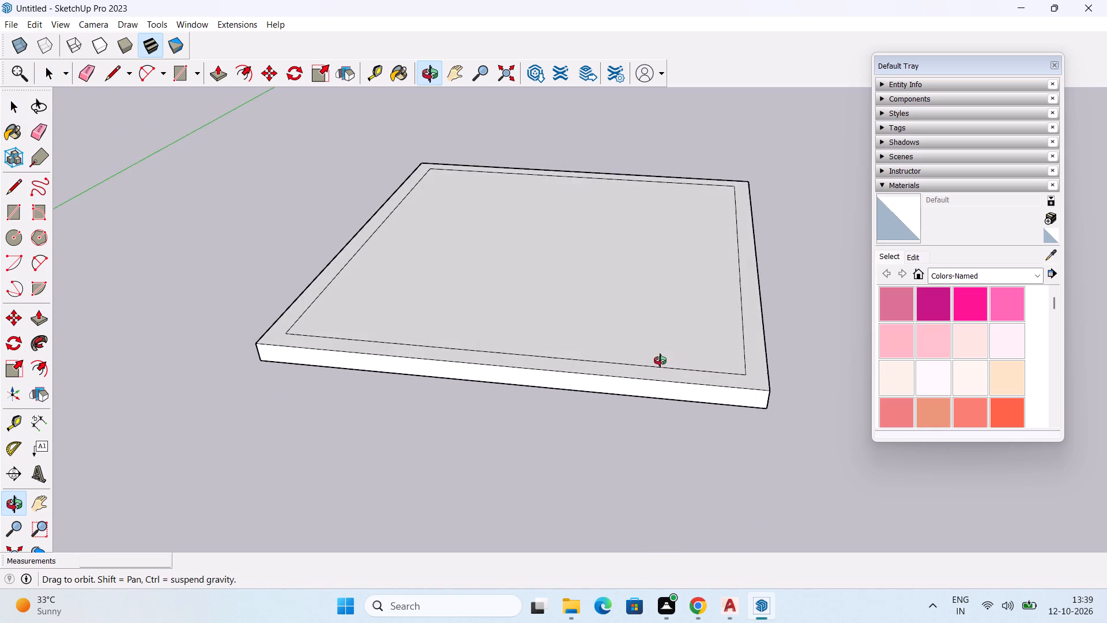
middle_click_drag(660, 361, 665, 399)
key("space")
middle_click_drag(721, 463, 717, 468)
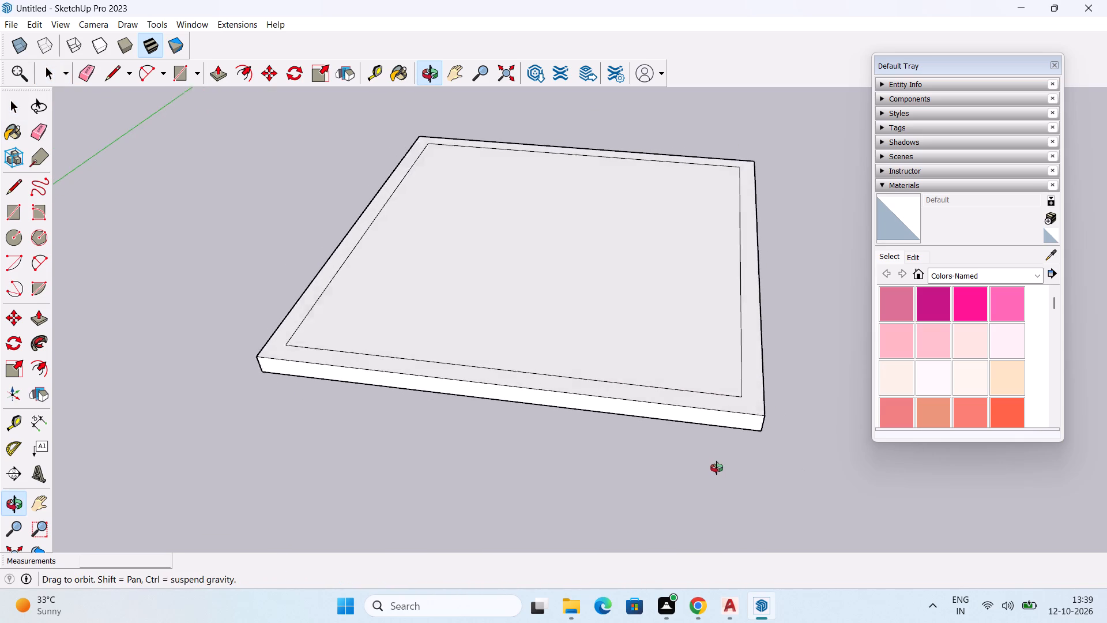
middle_click_drag(717, 468, 717, 470)
left_click(555, 380)
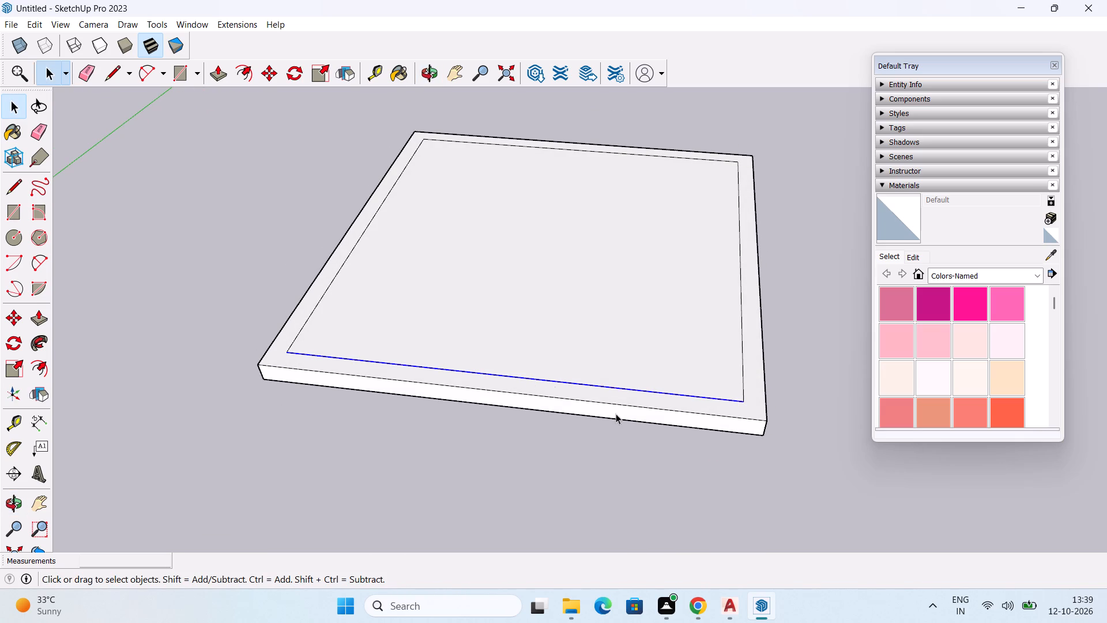
key("m")
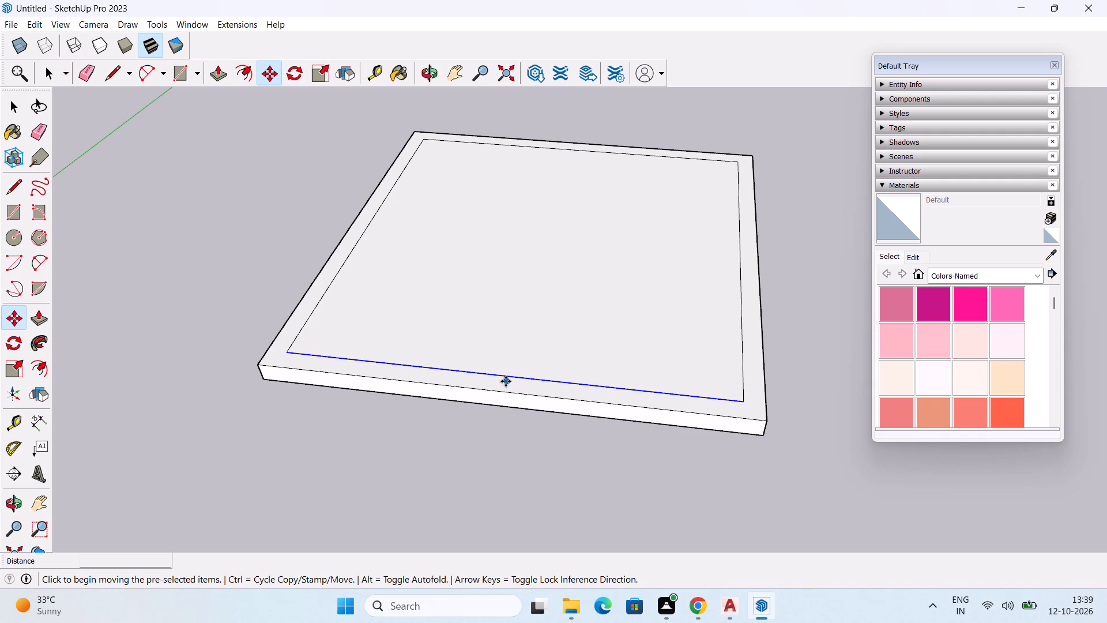
left_click(506, 377)
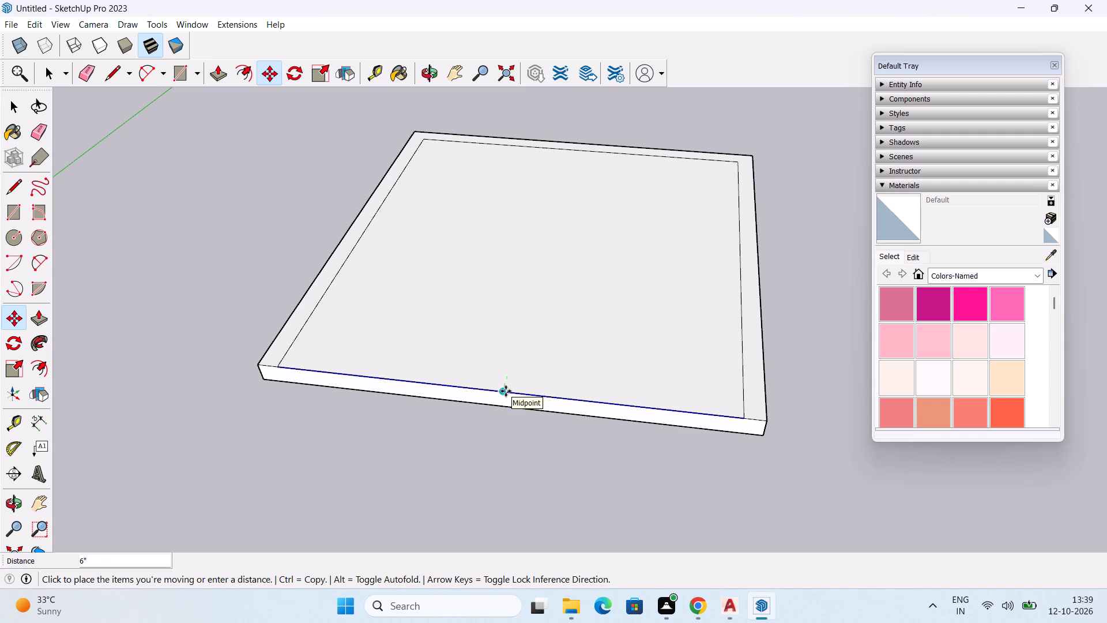
left_click(506, 391)
middle_click_drag(515, 415, 541, 423)
key("space")
Draw 6" lines from both rear inner corners to the slab's side edges, separating the rear wall strip.
scroll(549, 358, "down", 3)
middle_click_drag(530, 405, 541, 382)
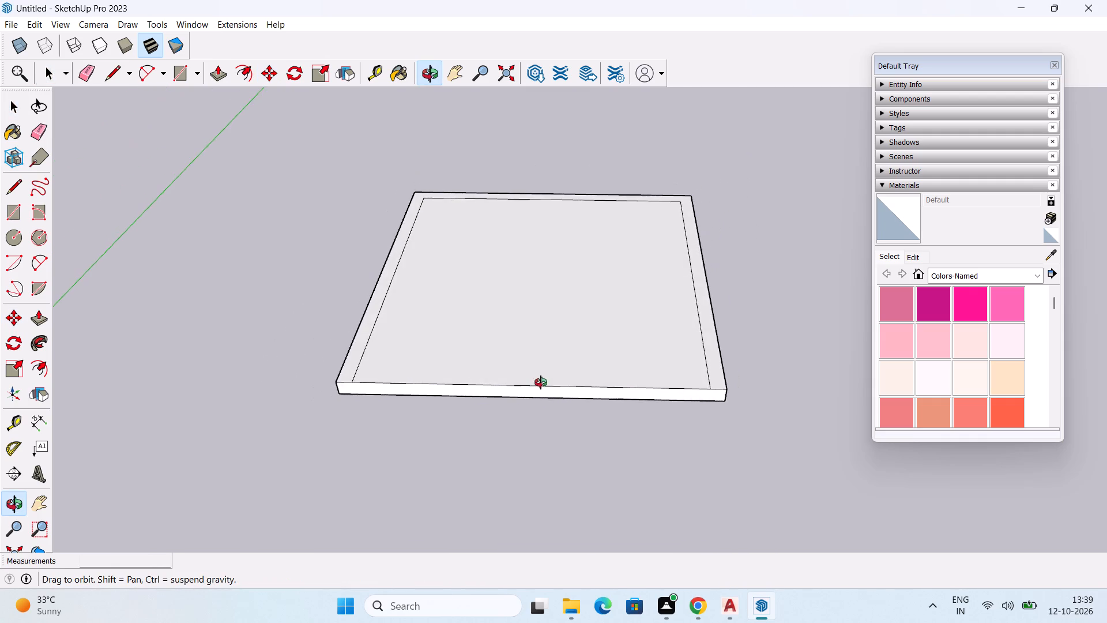
middle_click_drag(541, 382, 566, 392)
scroll(573, 311, "up", 1)
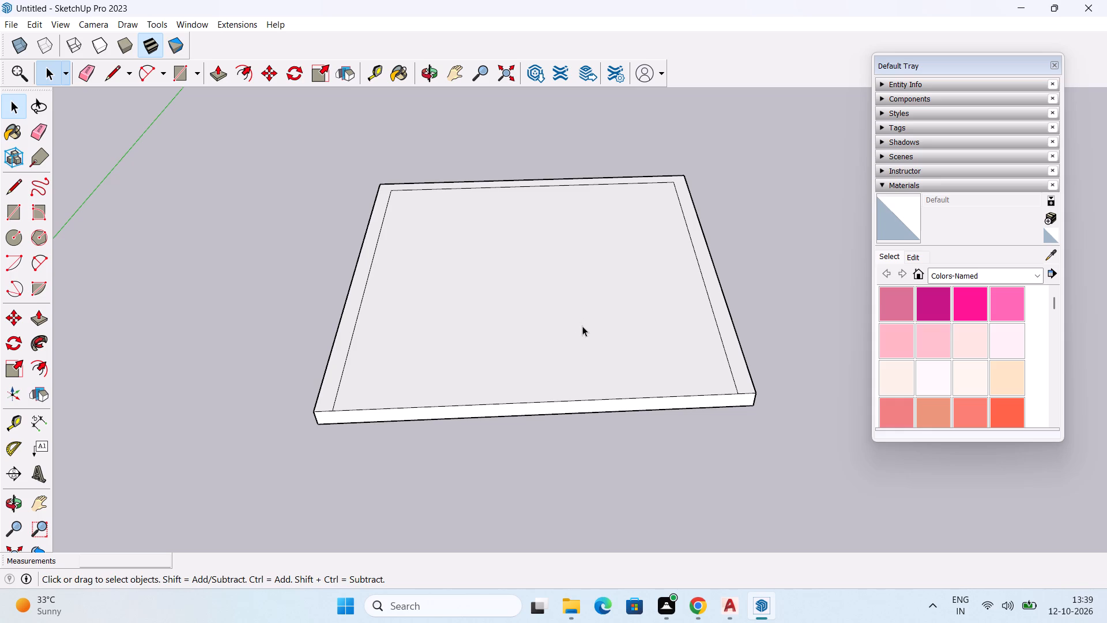
middle_click_drag(582, 326, 585, 498)
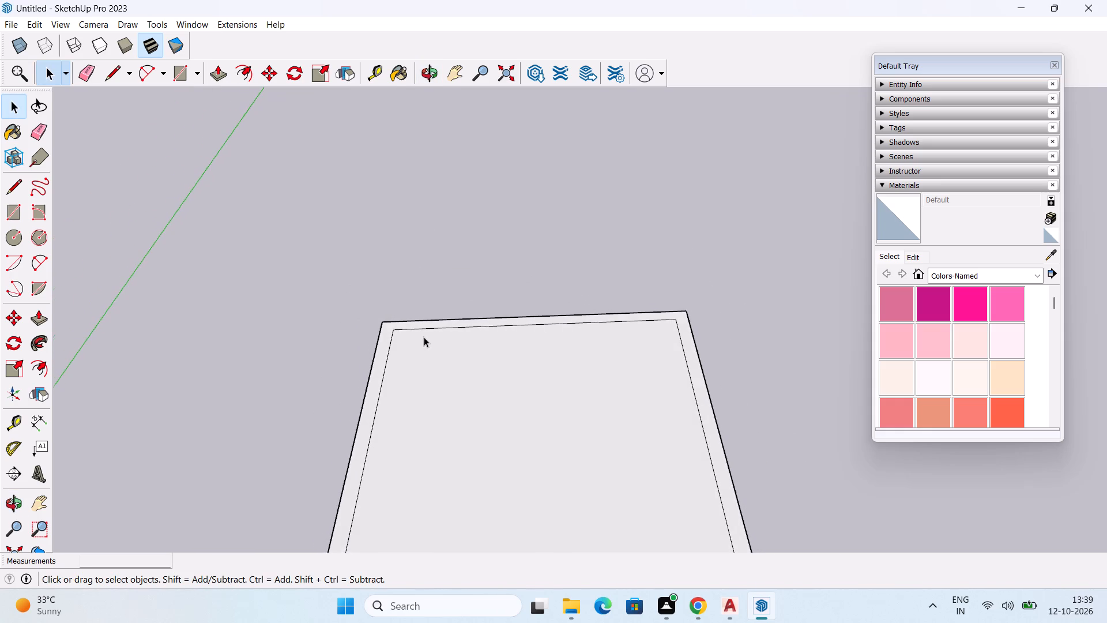
scroll(424, 337, "up", 3)
key("l")
left_click(385, 329)
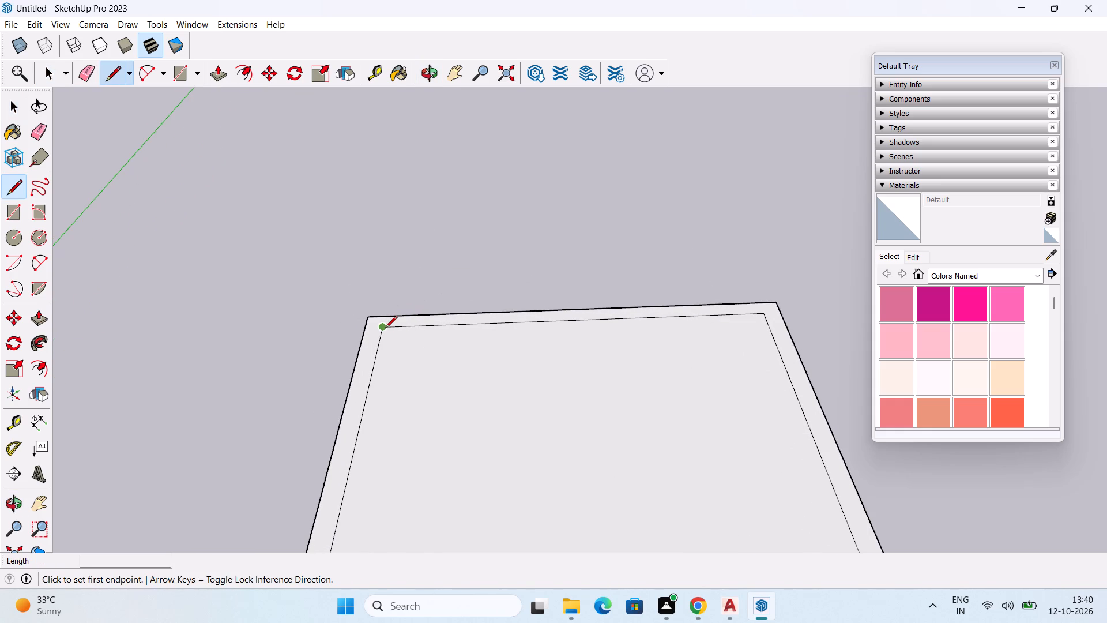
left_click(366, 329)
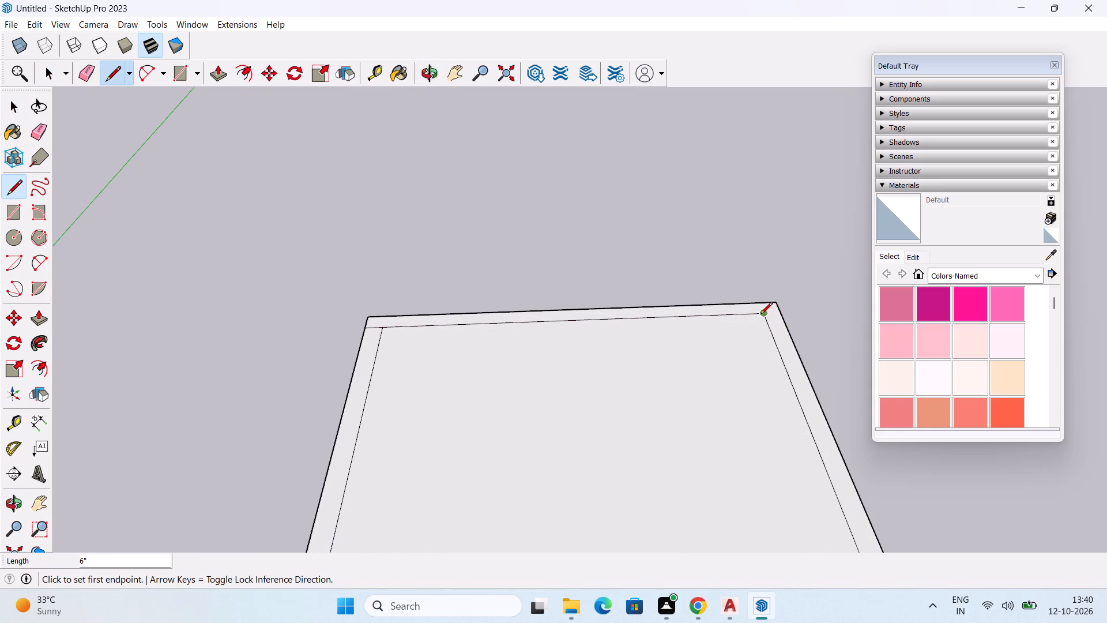
left_click(766, 315)
left_click(781, 316)
key("space")
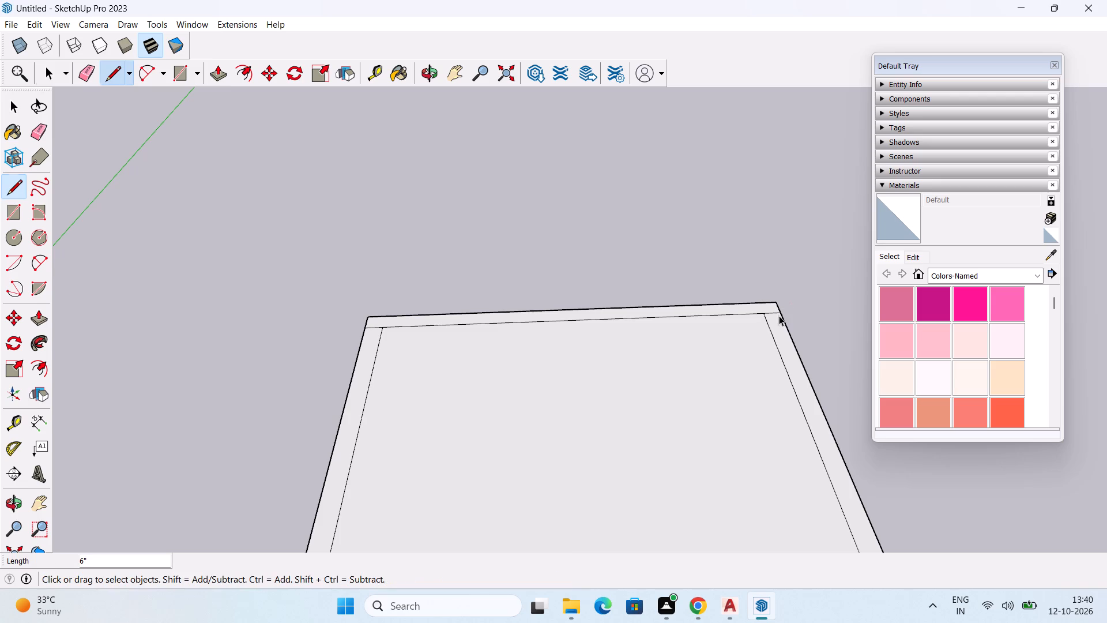
Push/Pull the rear wall strip up 10' to raise the back wall.
key("p")
left_click(725, 303)
left_click(728, 311)
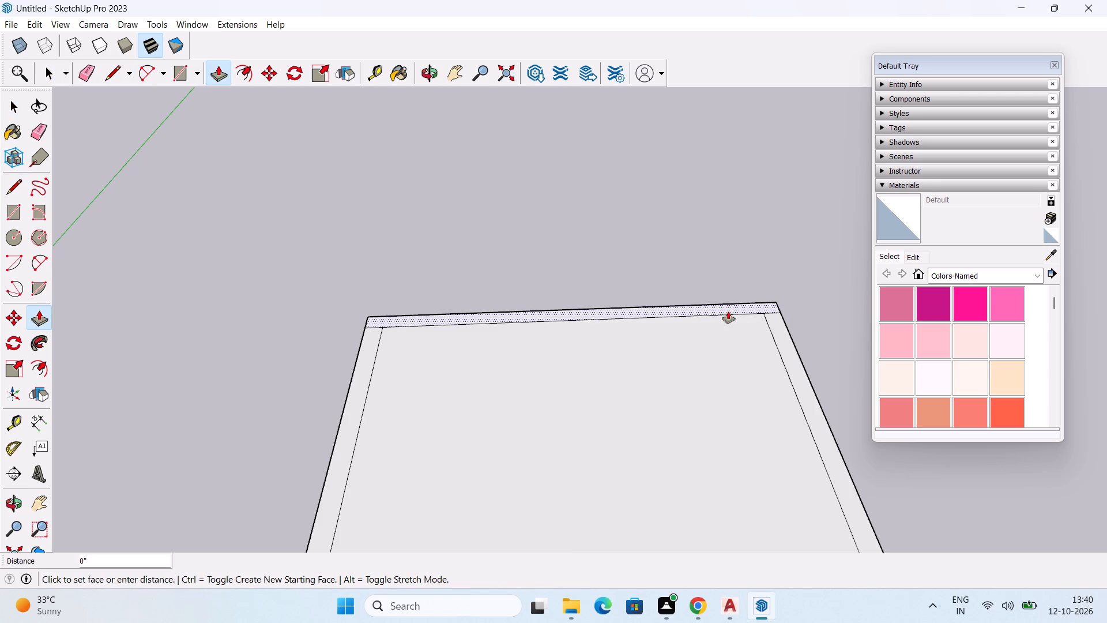
type("10'")
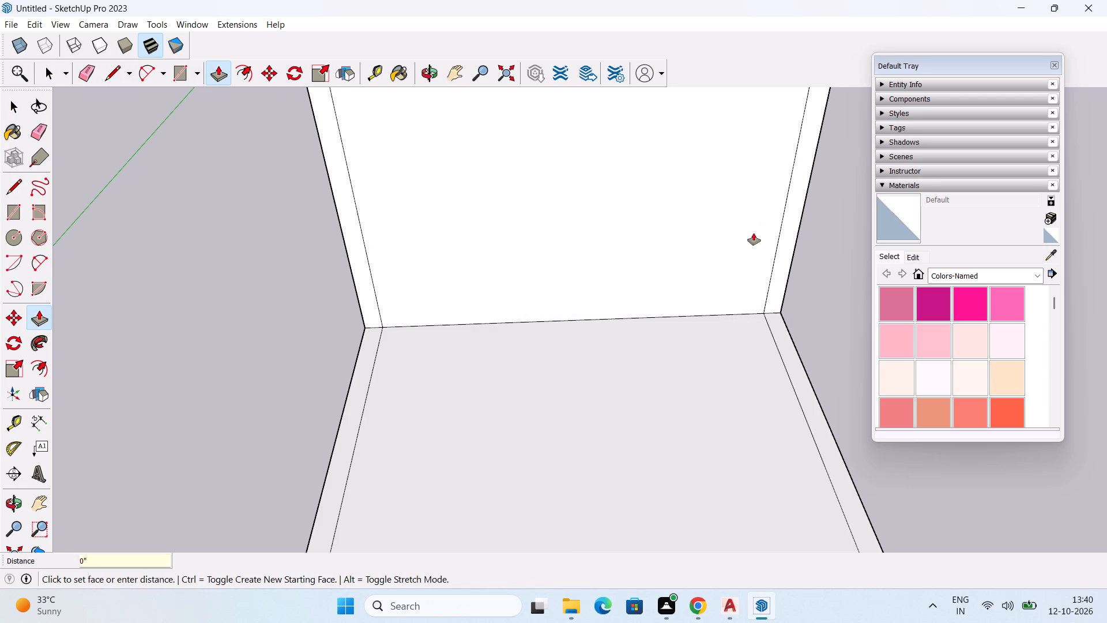
key("Return")
scroll(721, 302, "down", 2)
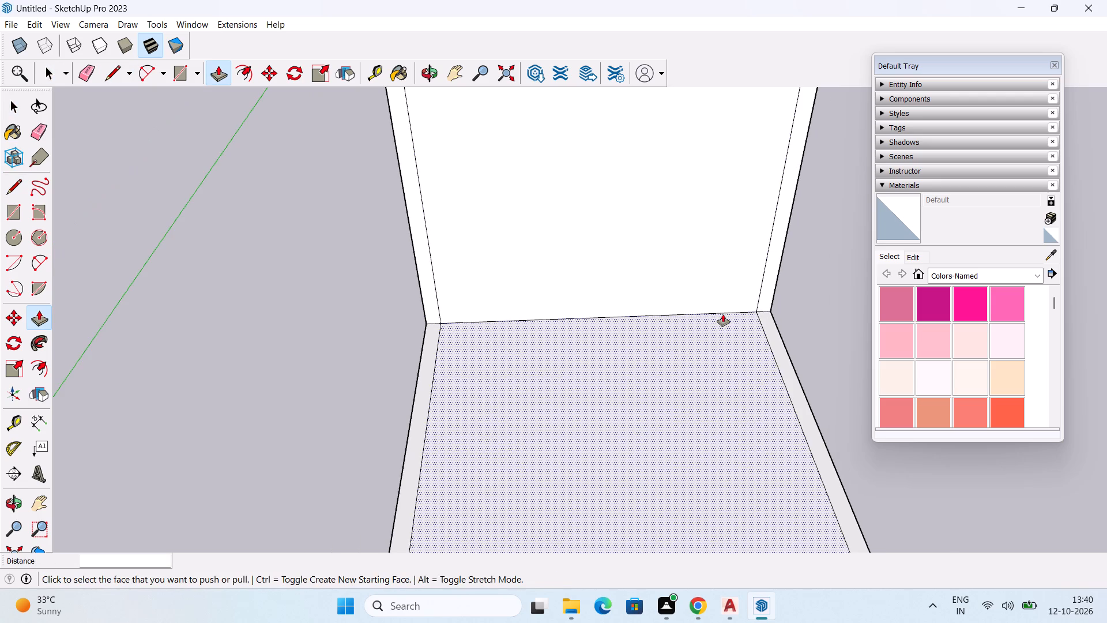
middle_click_drag(723, 314, 750, 258)
key("space")
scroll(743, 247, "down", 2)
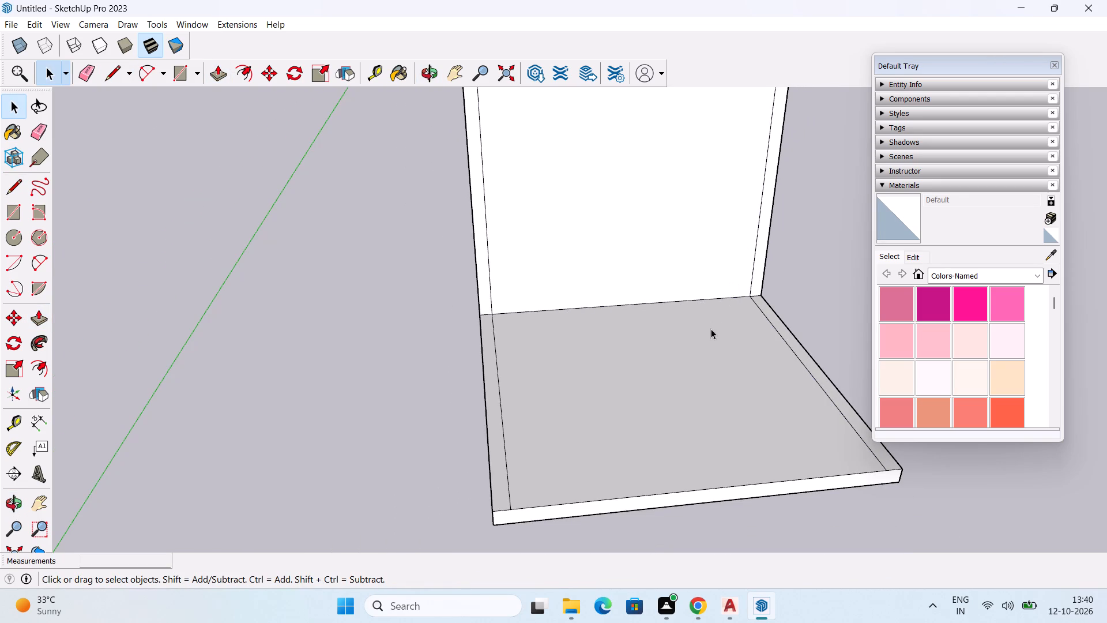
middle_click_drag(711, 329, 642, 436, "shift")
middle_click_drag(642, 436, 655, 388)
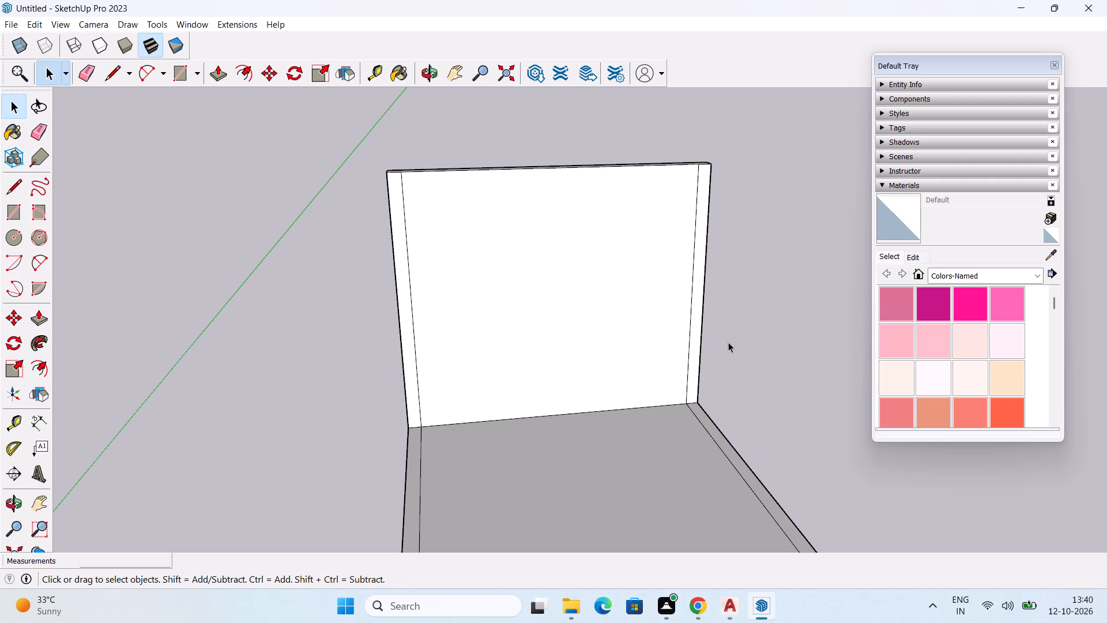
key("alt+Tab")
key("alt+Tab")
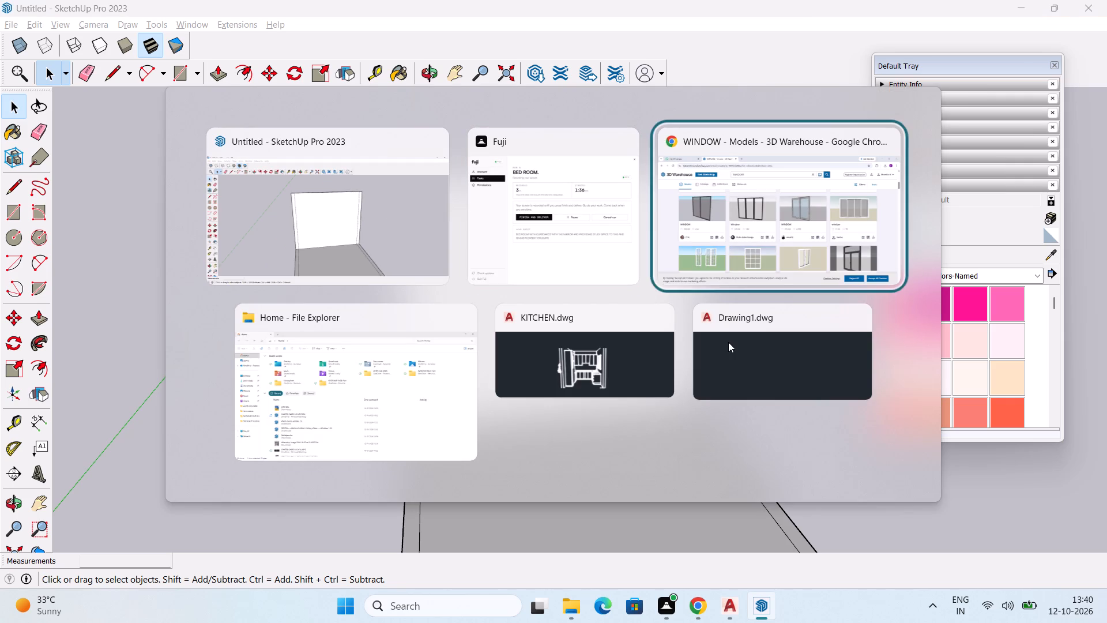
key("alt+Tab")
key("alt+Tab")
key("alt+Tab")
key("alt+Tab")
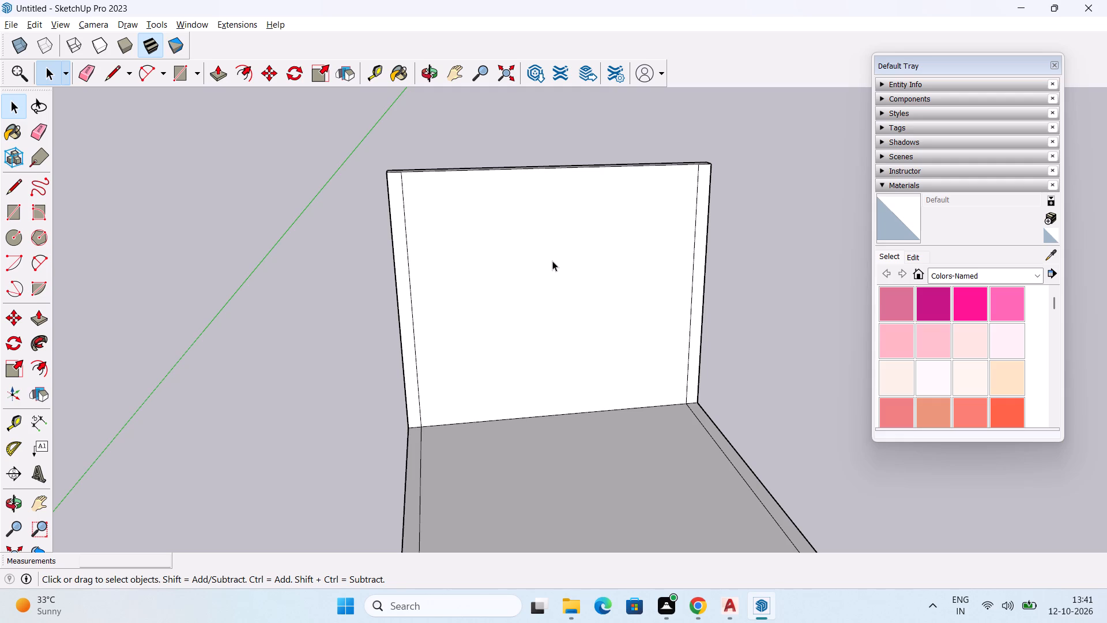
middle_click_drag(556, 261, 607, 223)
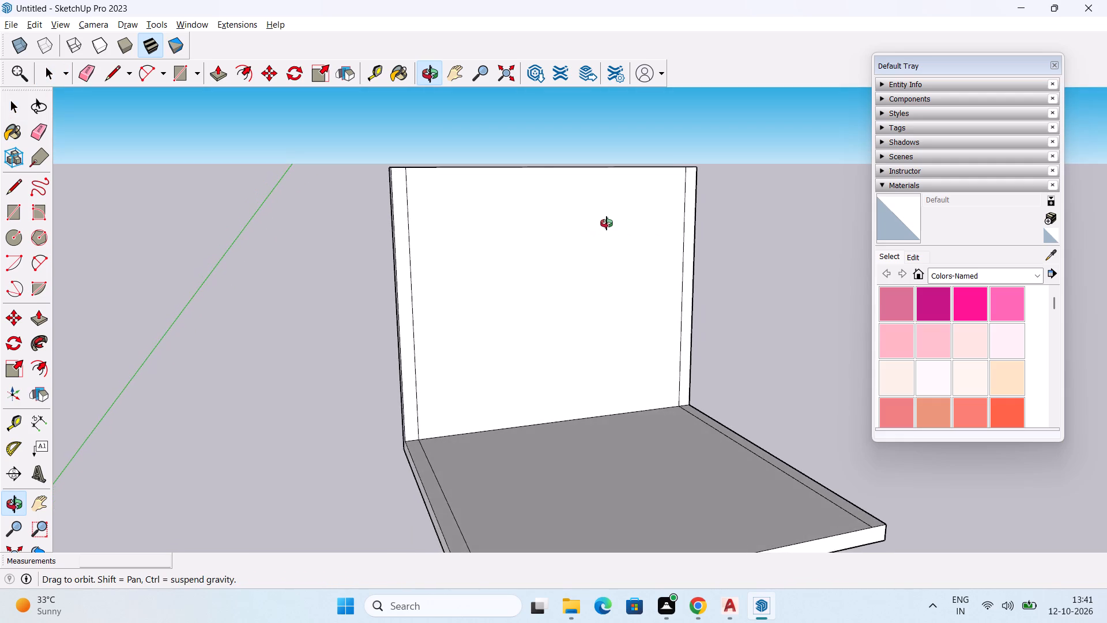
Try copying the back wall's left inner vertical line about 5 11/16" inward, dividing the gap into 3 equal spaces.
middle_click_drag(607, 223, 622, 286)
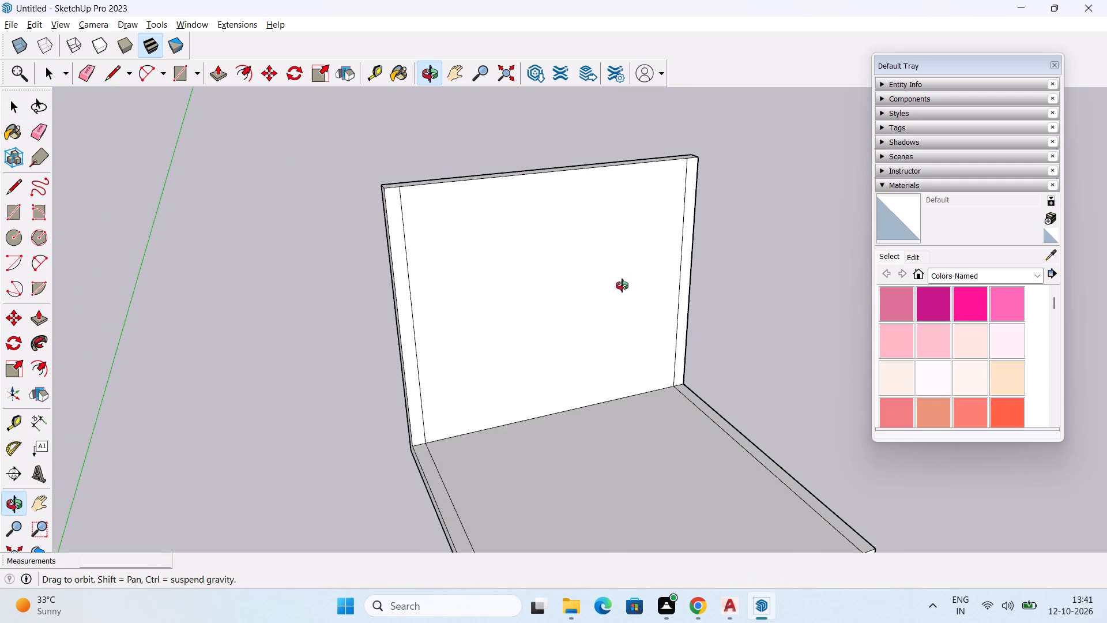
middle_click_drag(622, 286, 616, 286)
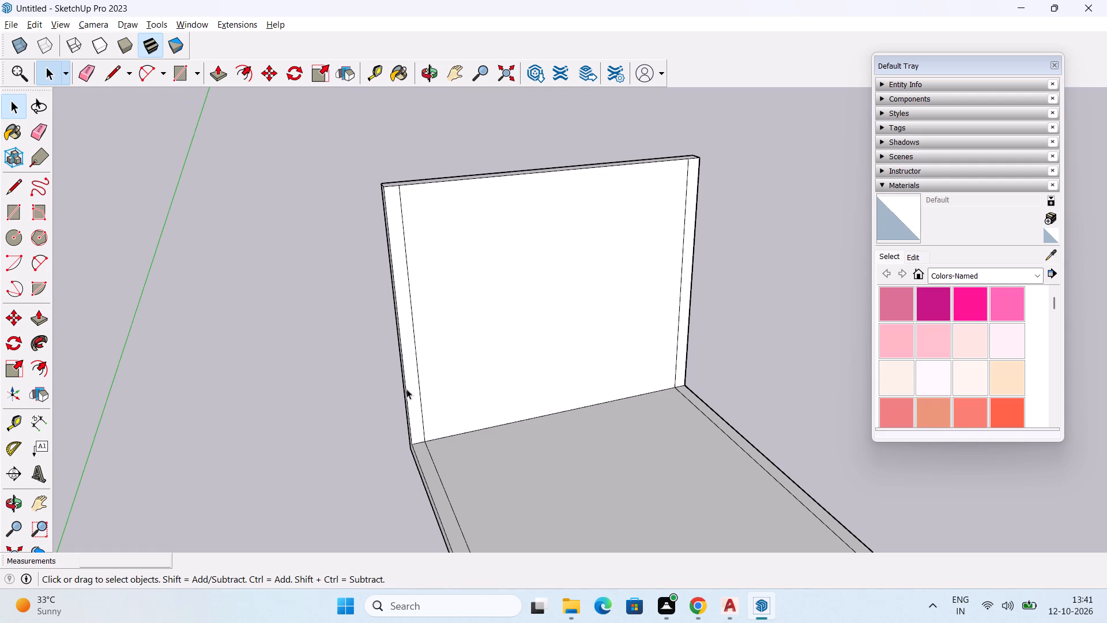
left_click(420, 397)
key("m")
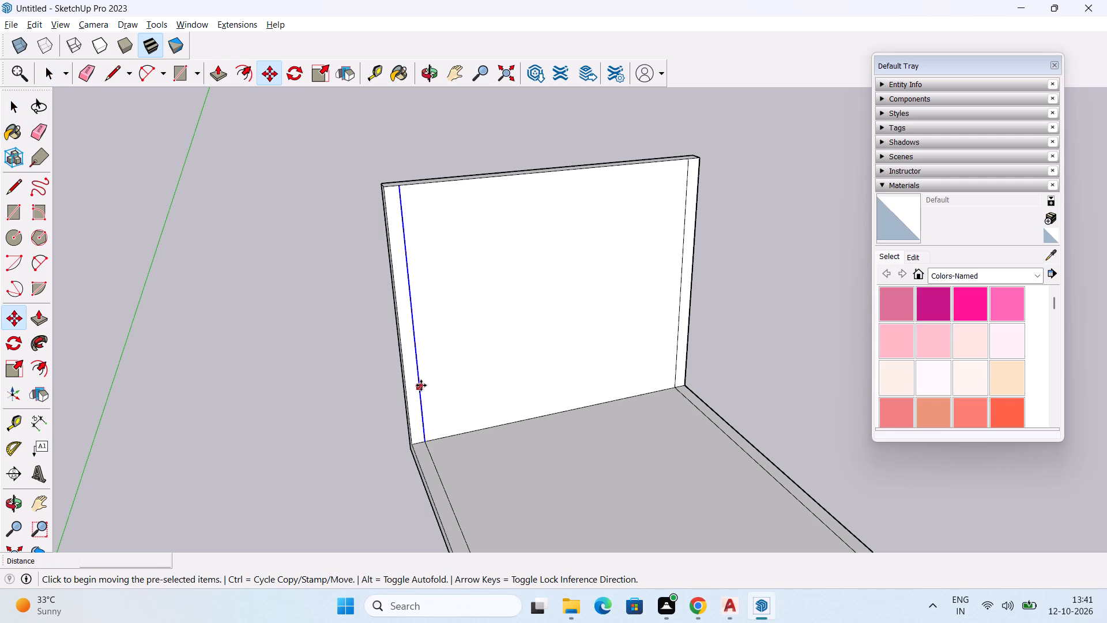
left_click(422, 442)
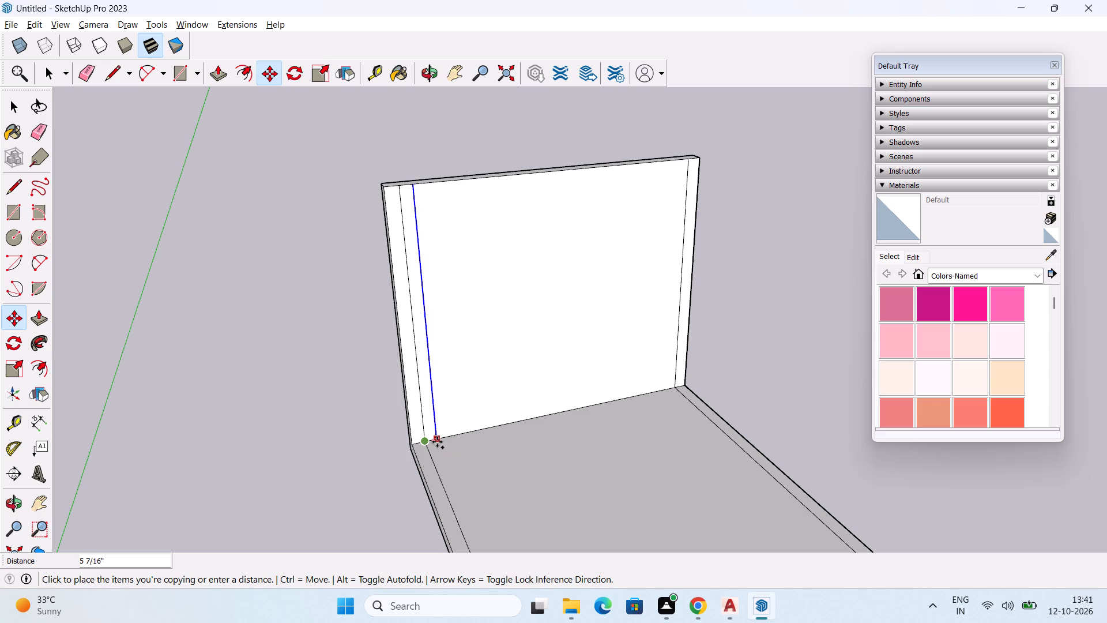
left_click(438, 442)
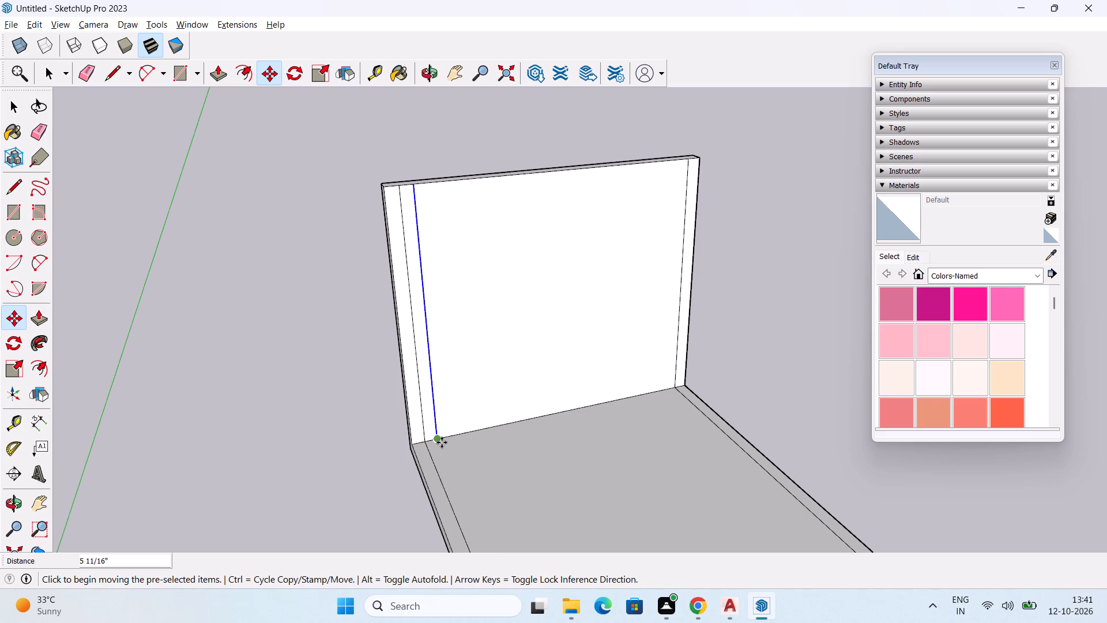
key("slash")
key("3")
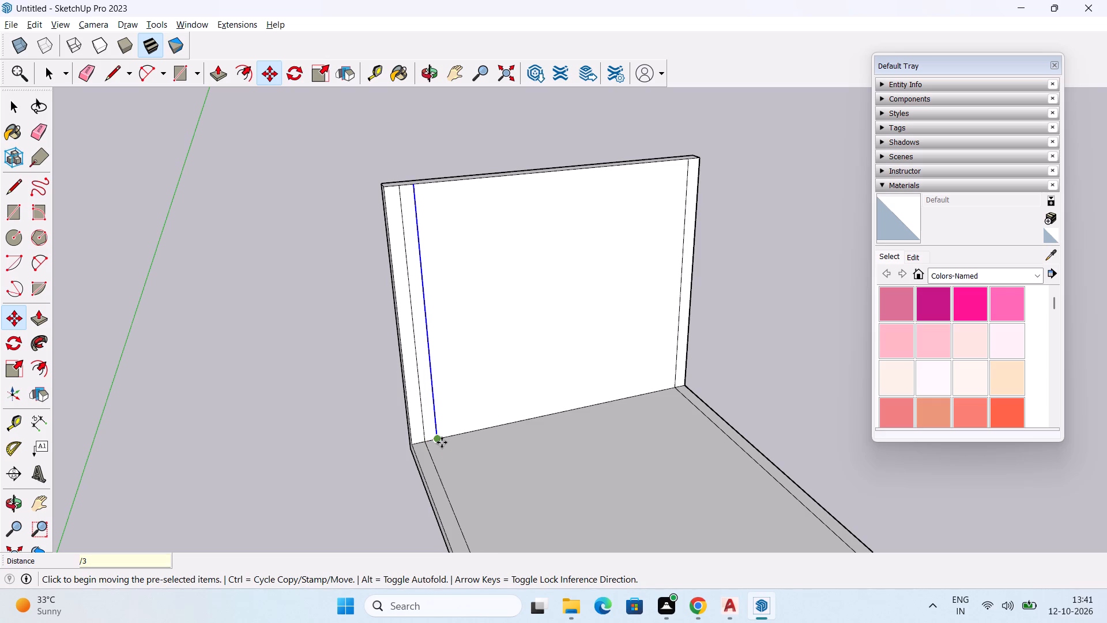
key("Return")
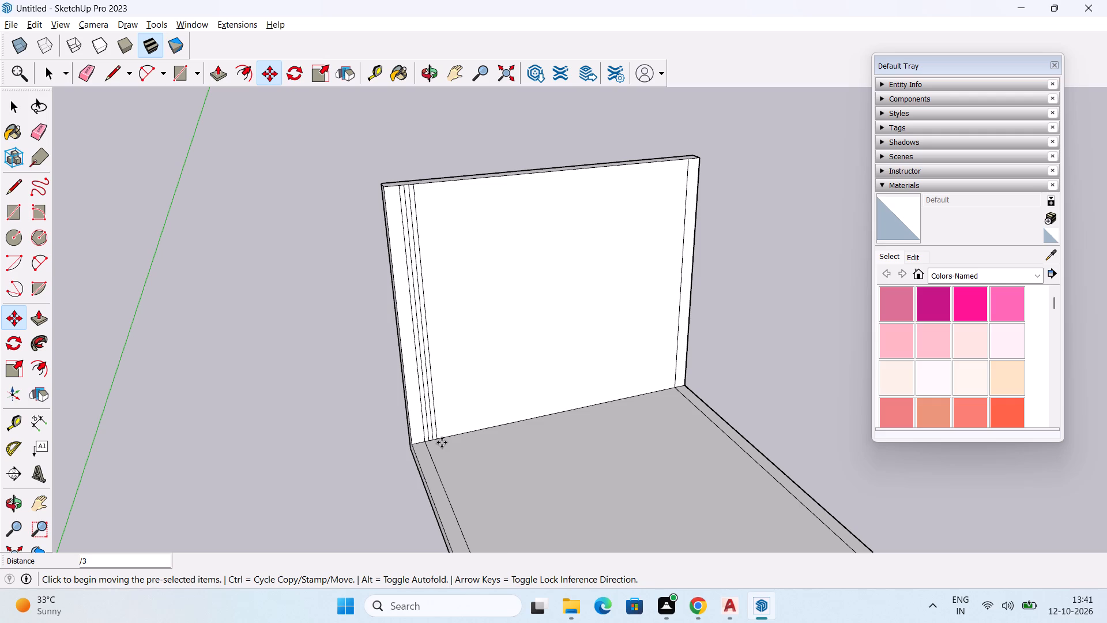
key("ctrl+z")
Copy the back wall's left inner vertical line about 9 7/8" inward, dividing the gap into 4 equal spaces.
key("space")
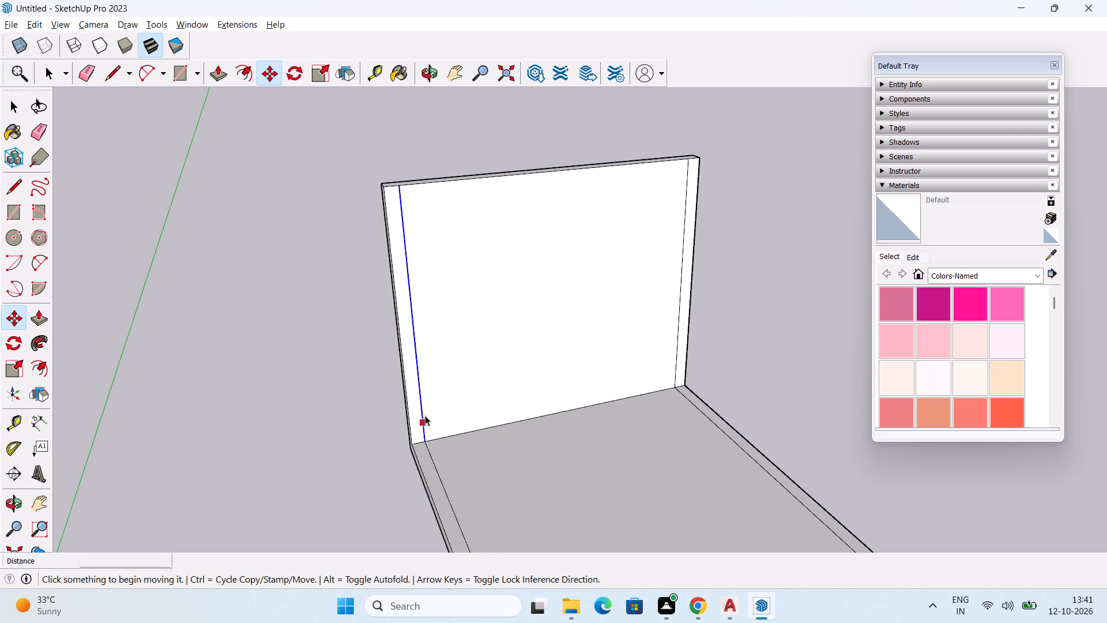
left_click(421, 417)
key("m")
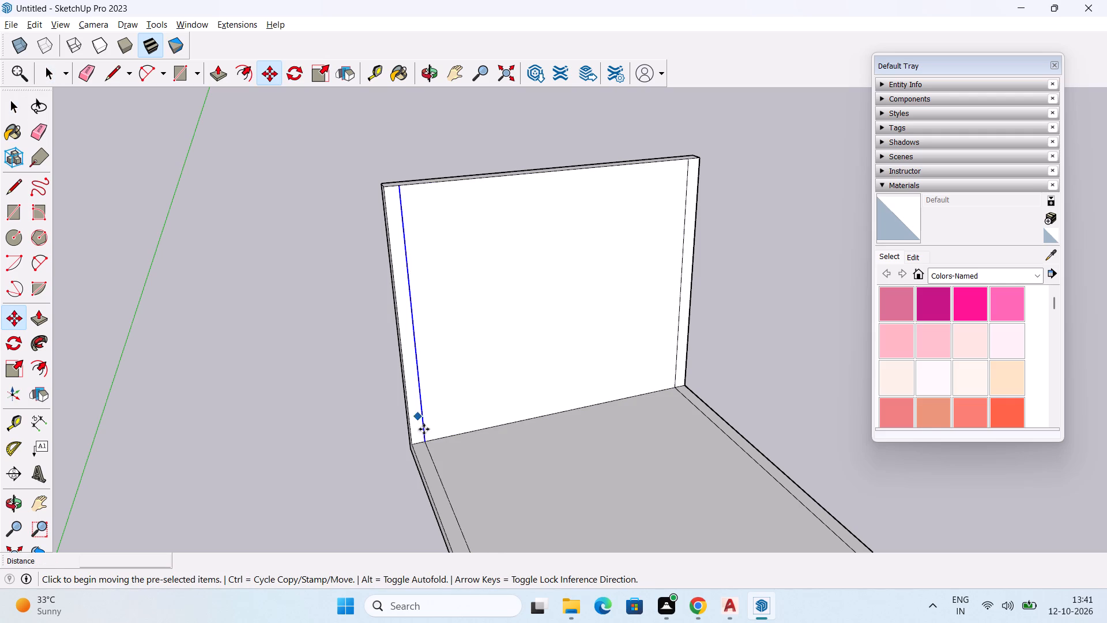
left_click(425, 441)
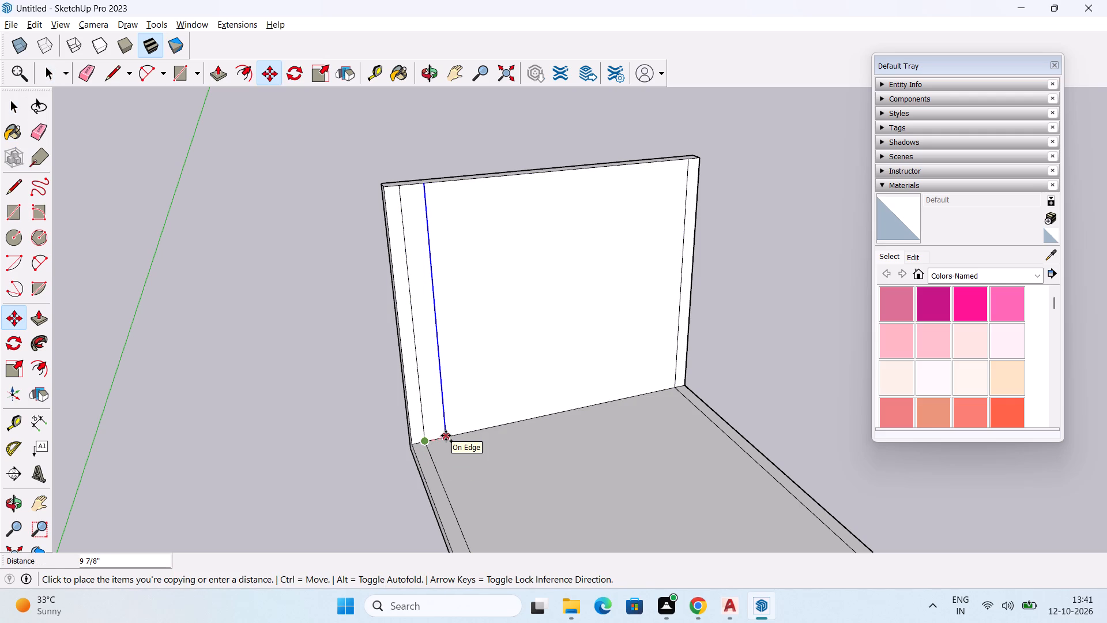
left_click(446, 436)
type("/4")
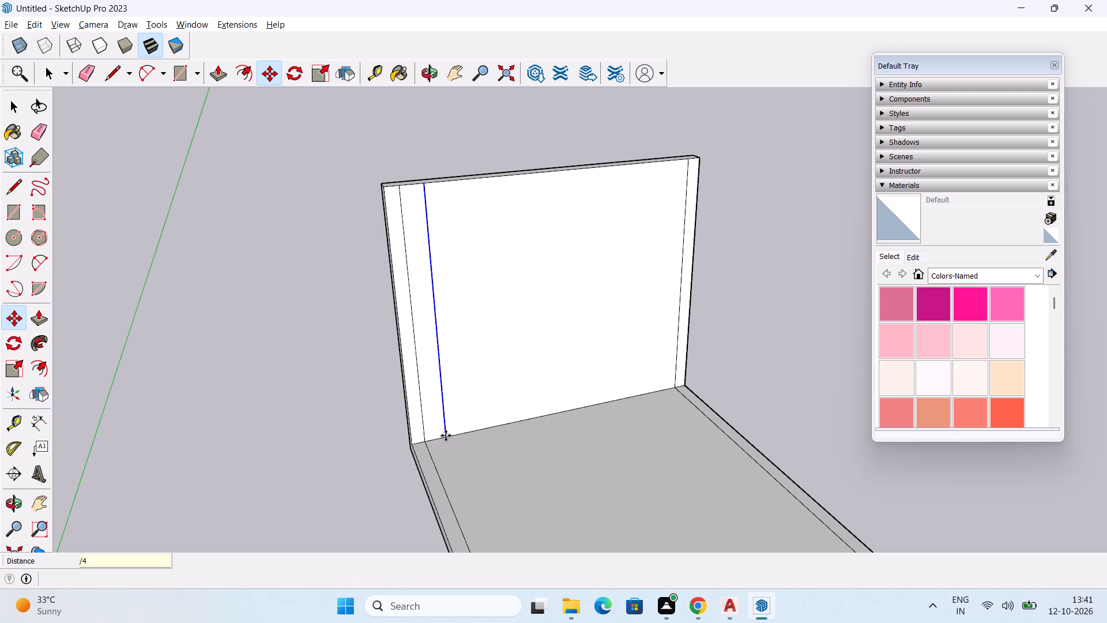
key("Return")
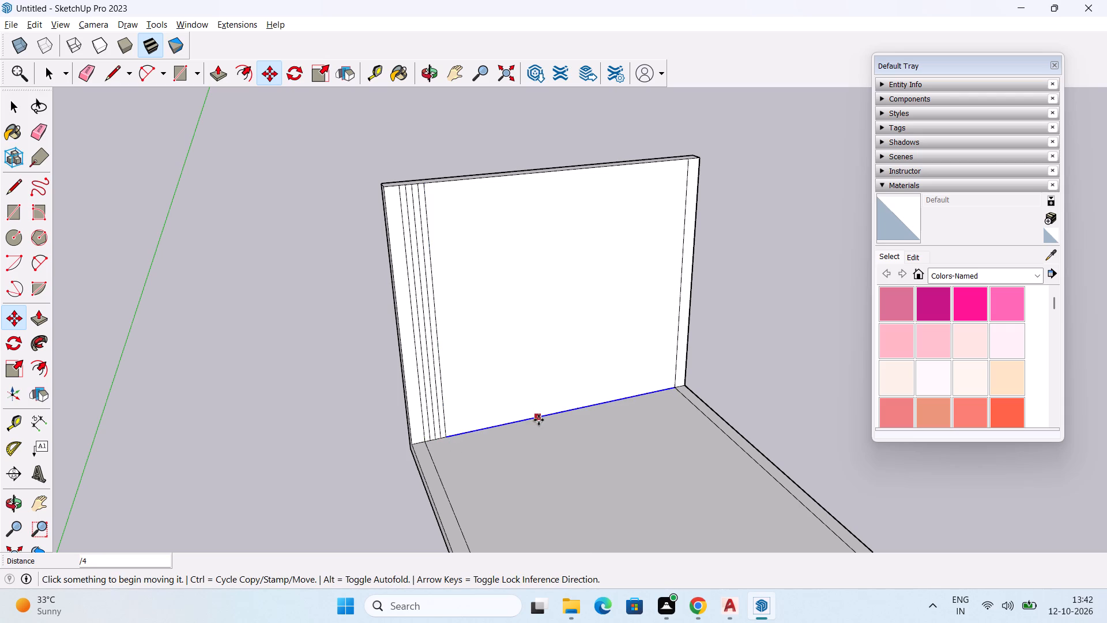
key("space")
Draw a rectangle about 5' 5" high and 2' 3" wide on the back wall, starting on the innermost of the left vertical lines.
middle_click_drag(535, 446, 513, 429)
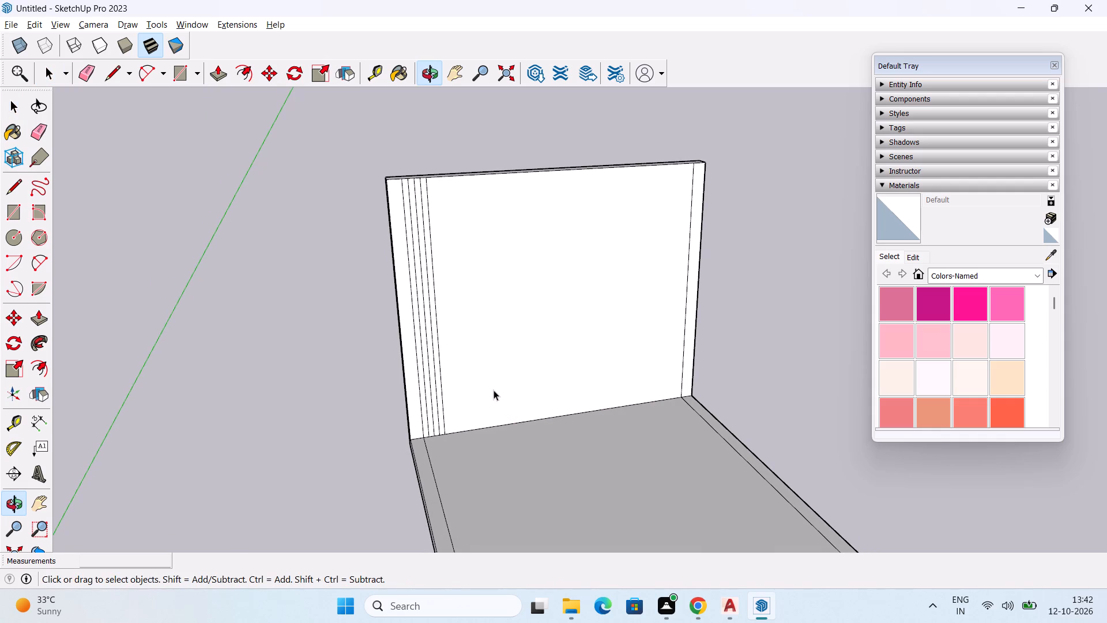
middle_click_drag(431, 381, 484, 378)
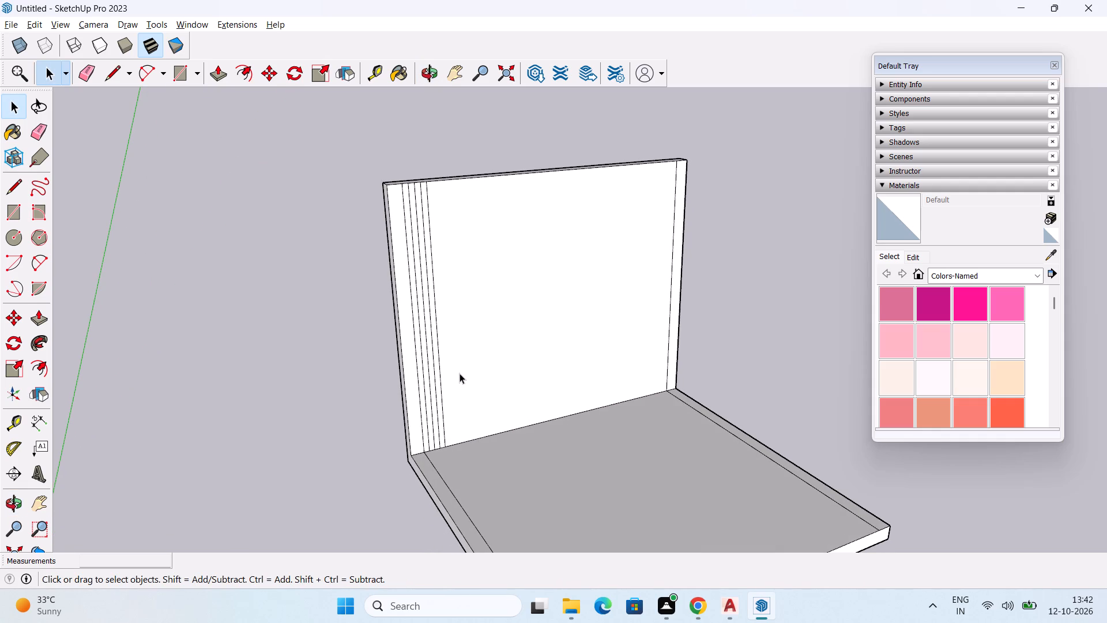
middle_click_drag(460, 373, 427, 359)
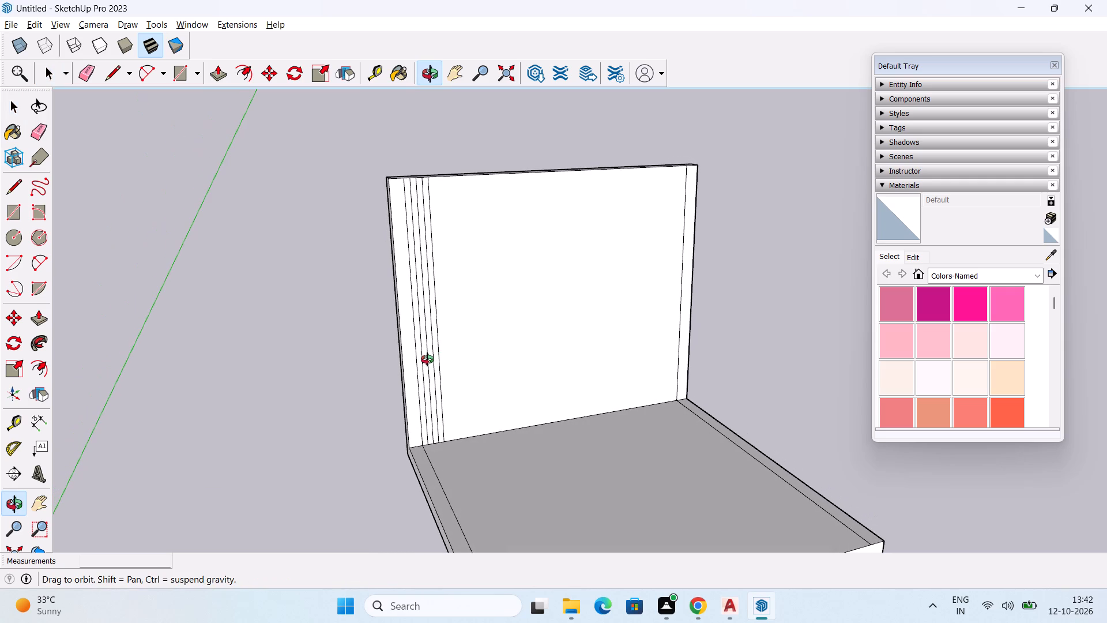
middle_click_drag(427, 359, 429, 362)
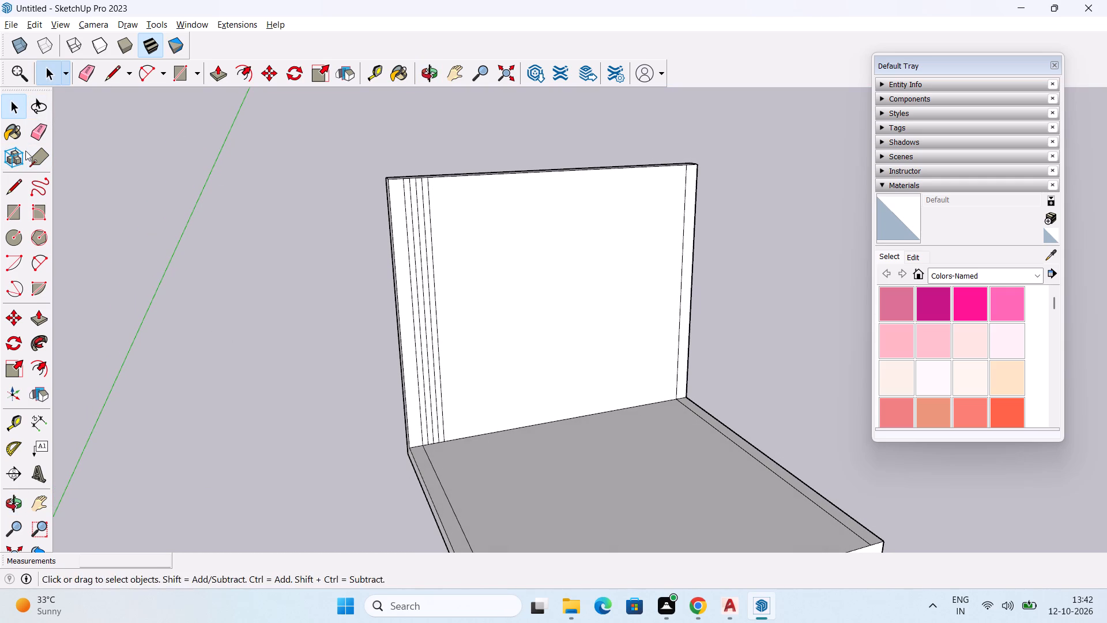
left_click(14, 223)
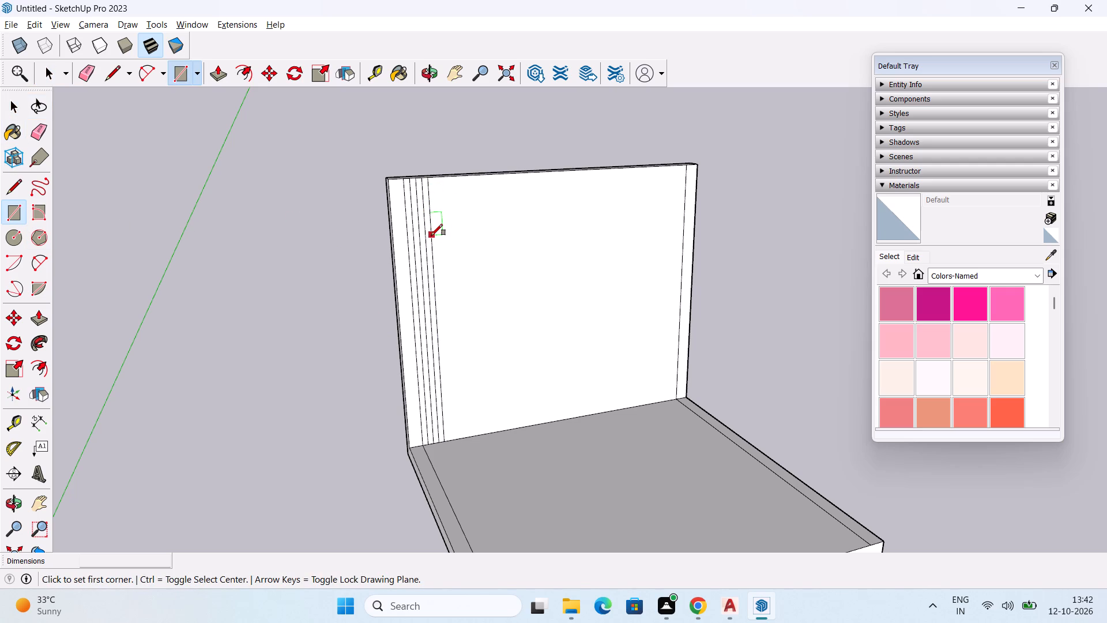
left_click(431, 231)
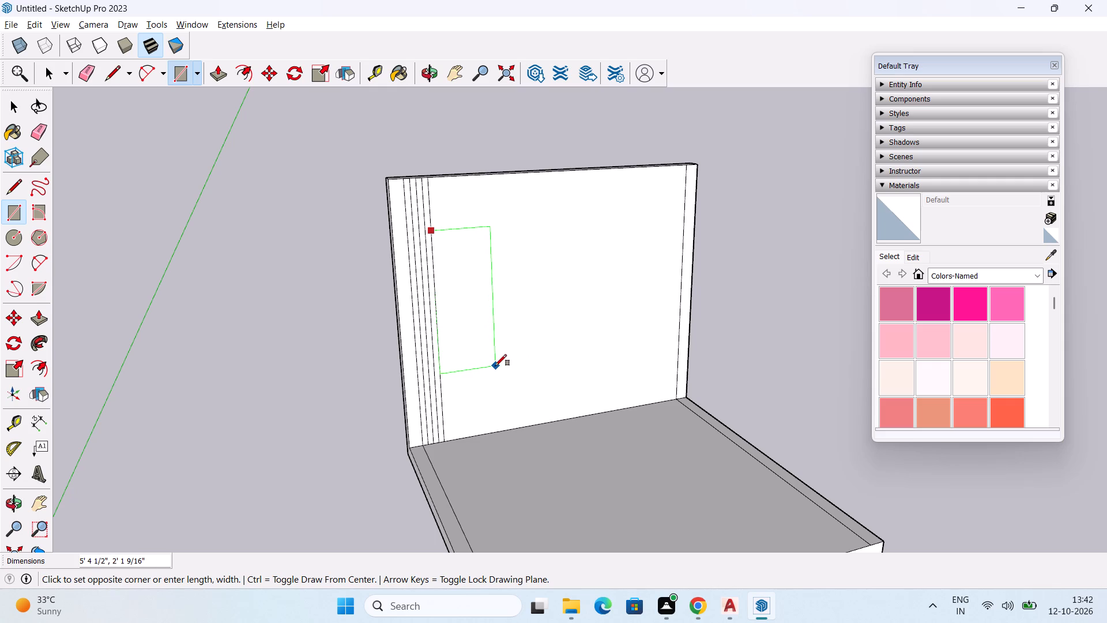
left_click(498, 366)
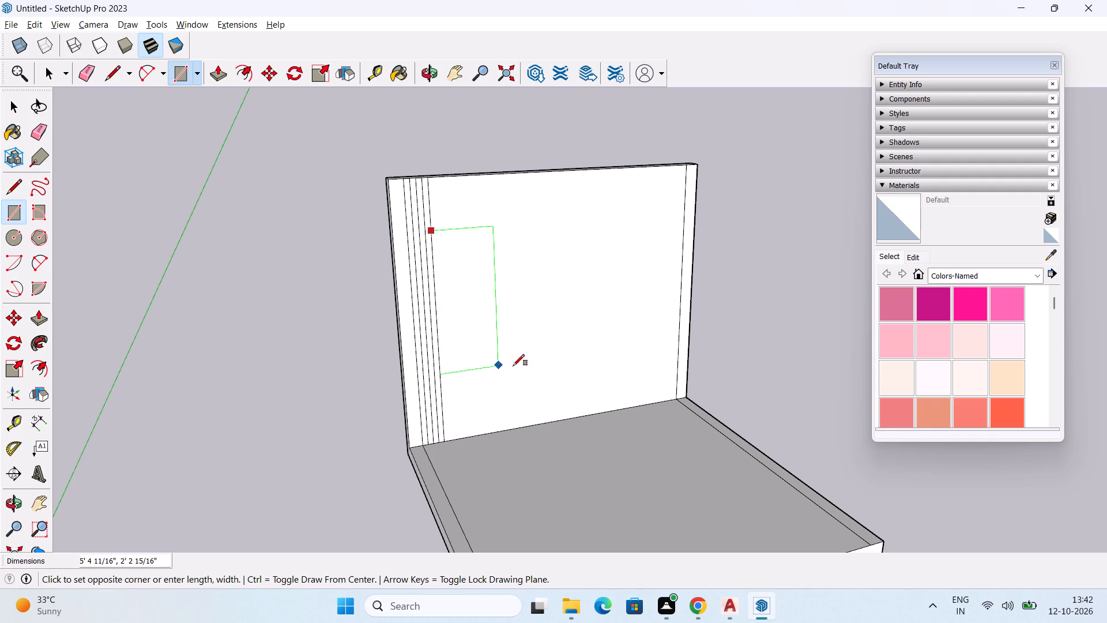
Draw a rectangle about 5' 2" high and 2' 9" wide from the back wall's upper right inner corner.
middle_click_drag(588, 369, 535, 346)
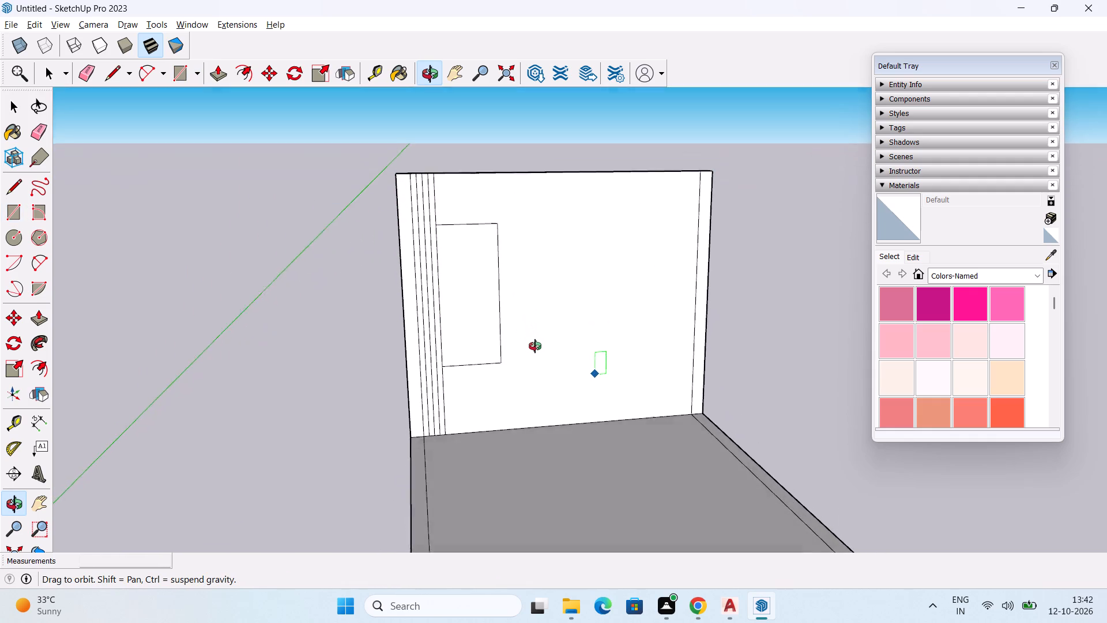
middle_click_drag(535, 346, 549, 395)
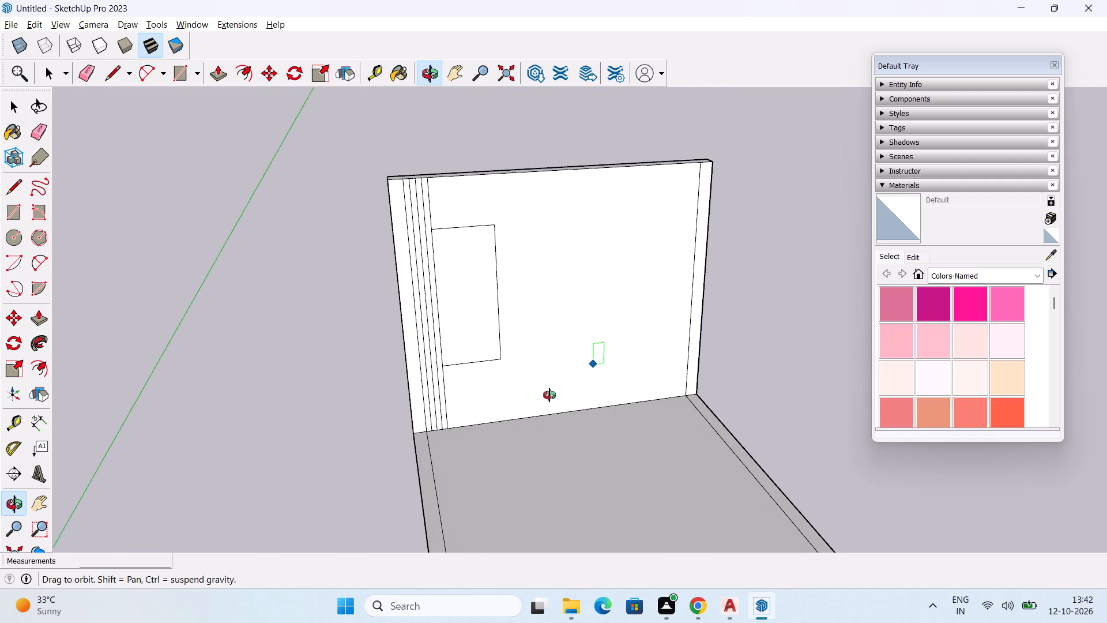
middle_click_drag(549, 395, 552, 401)
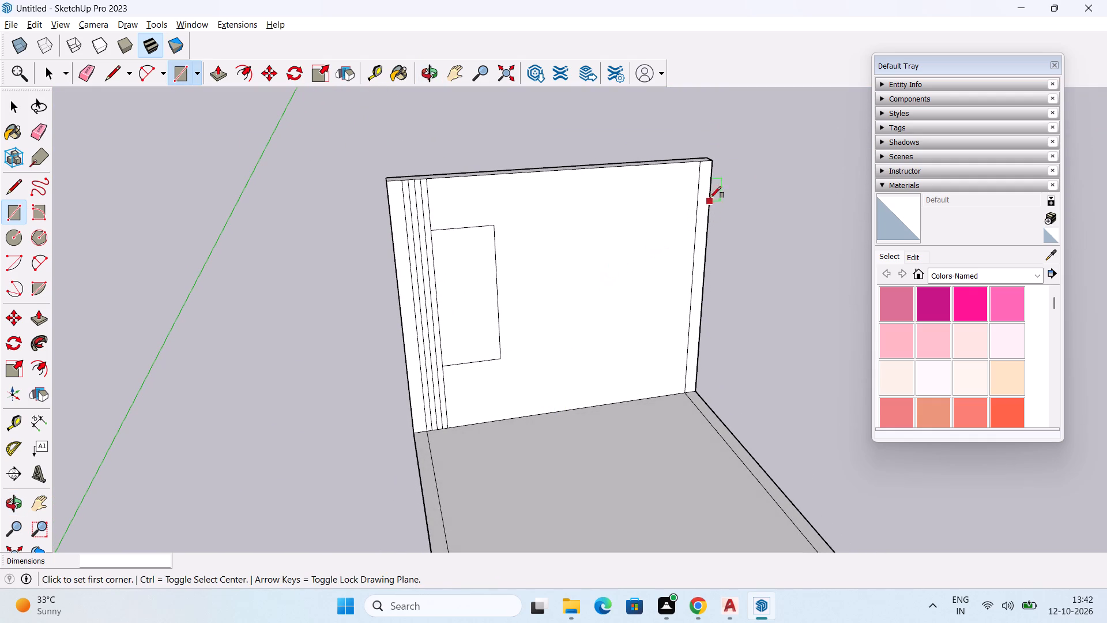
left_click(701, 163)
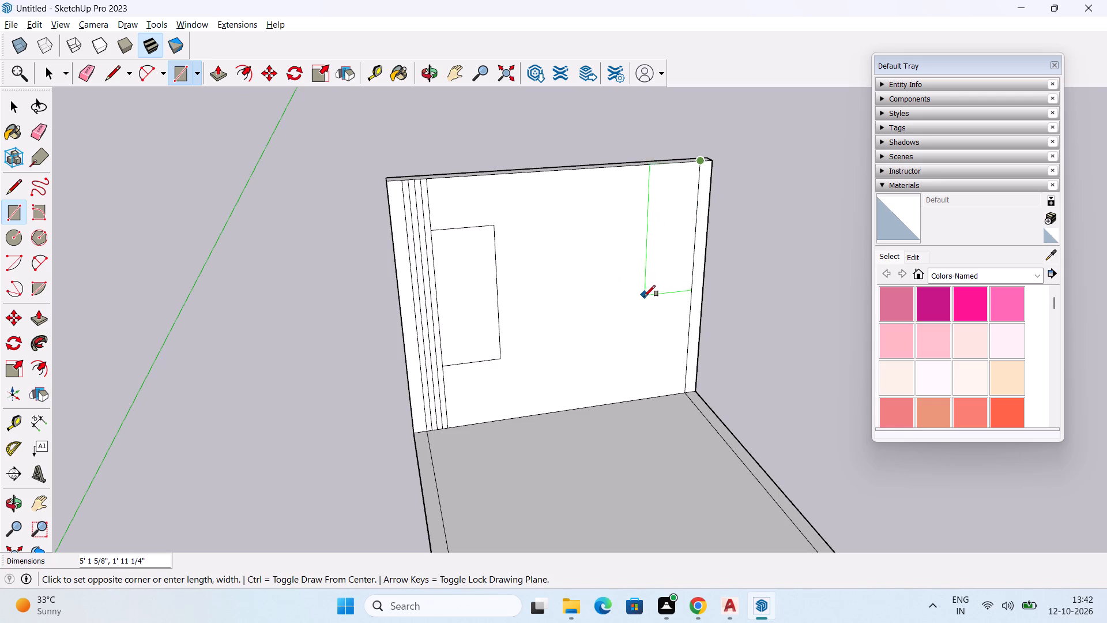
middle_click_drag(637, 303, 533, 261)
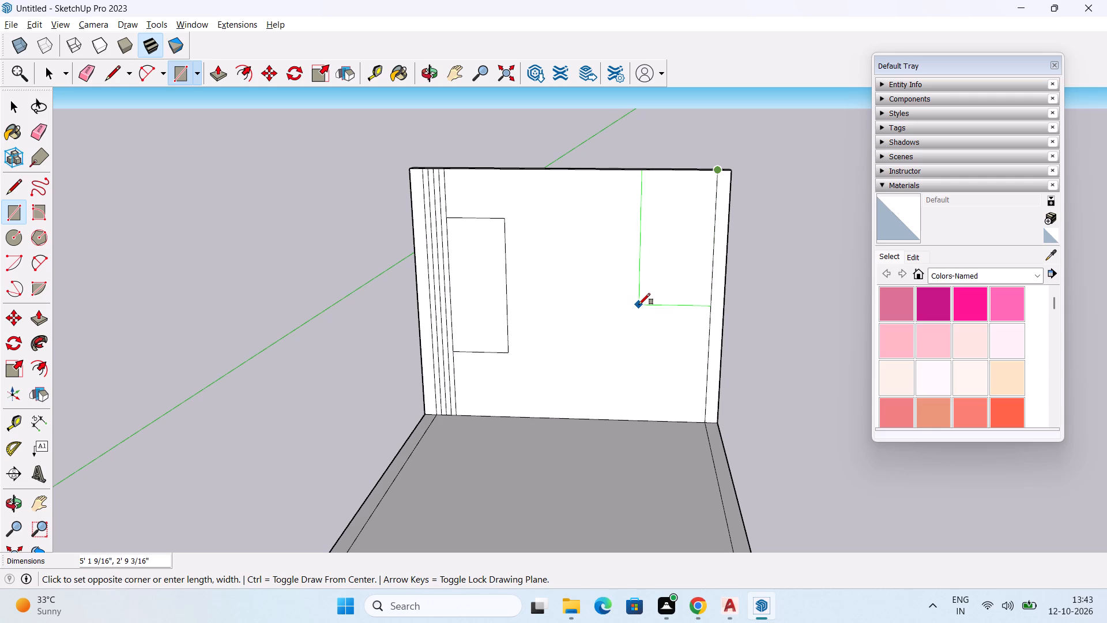
left_click(639, 305)
Draw a rectangle about 3' 1" high from the back wall's lower right inner corner, matching the upper right rectangle's width of about 2' 9".
middle_click_drag(649, 335, 684, 308)
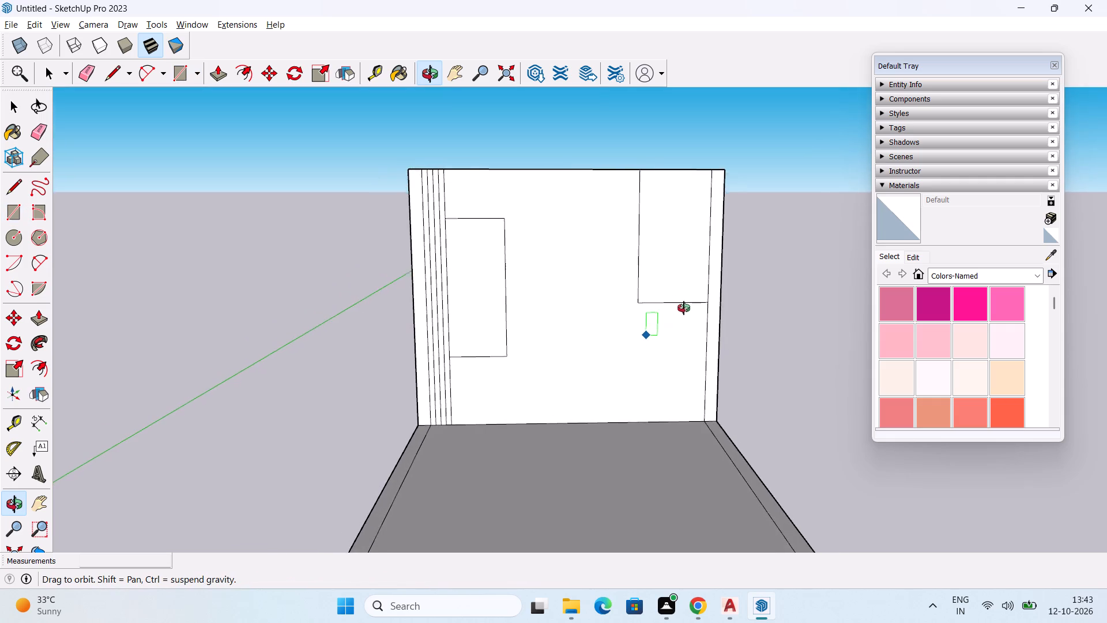
middle_click_drag(684, 308, 701, 280)
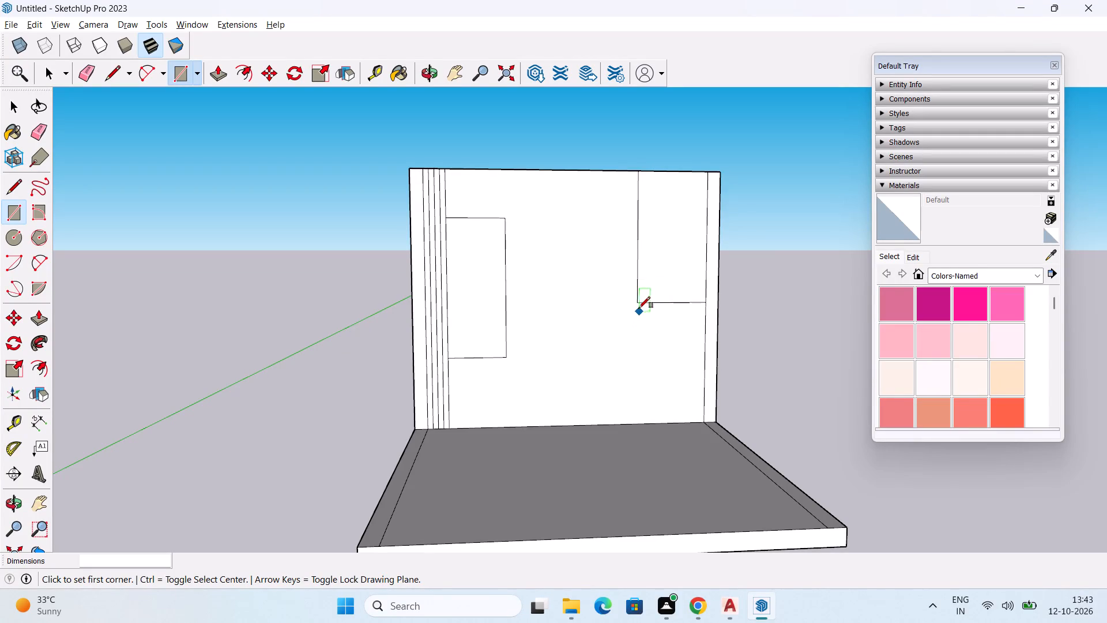
left_click(705, 419)
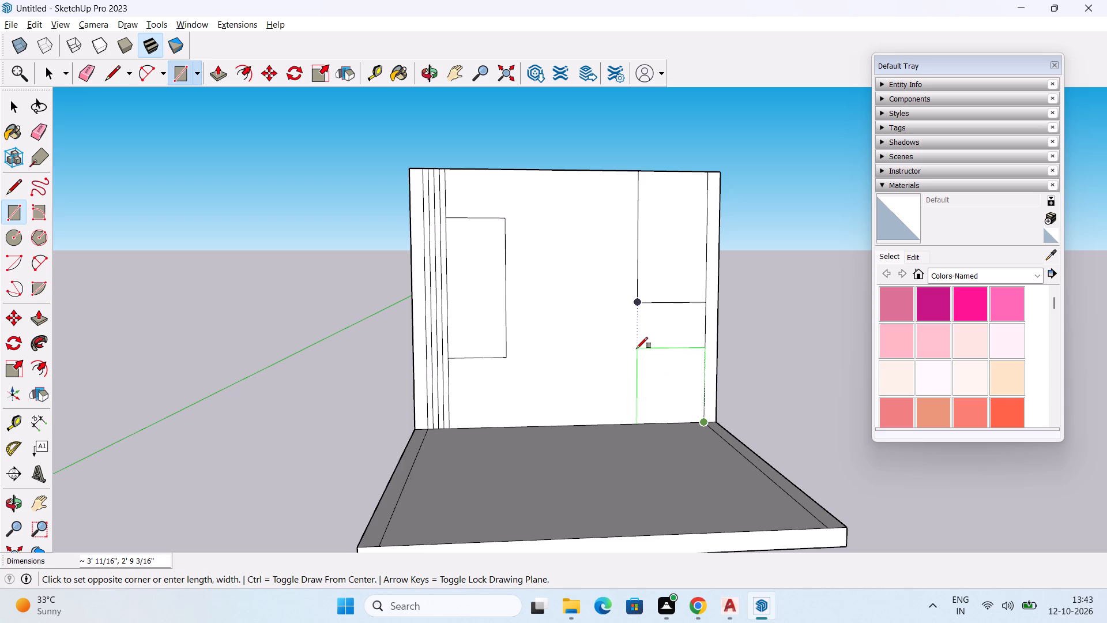
left_click(637, 348)
middle_click_drag(623, 351, 634, 351)
key("space")
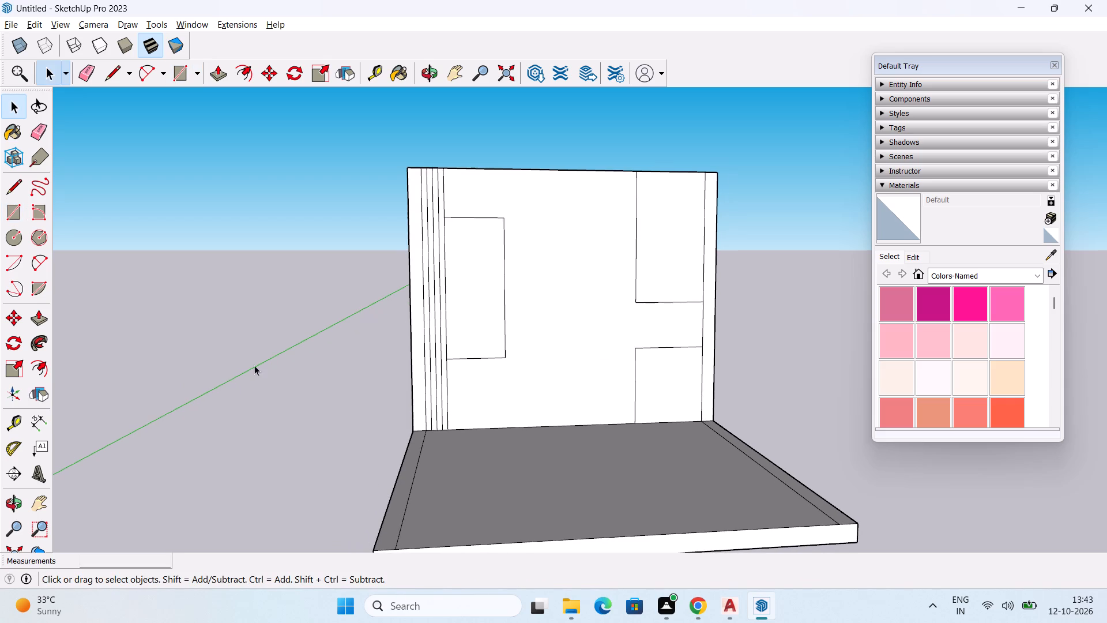
Draw 9 7/8" lines extending the left rectangle's bottom and top edges across the vertical strips to the left inner wall line.
middle_click_drag(259, 362, 336, 357)
scroll(332, 351, "up", 2)
middle_click_drag(454, 394, 470, 375)
key("l")
scroll(463, 367, "up", 4)
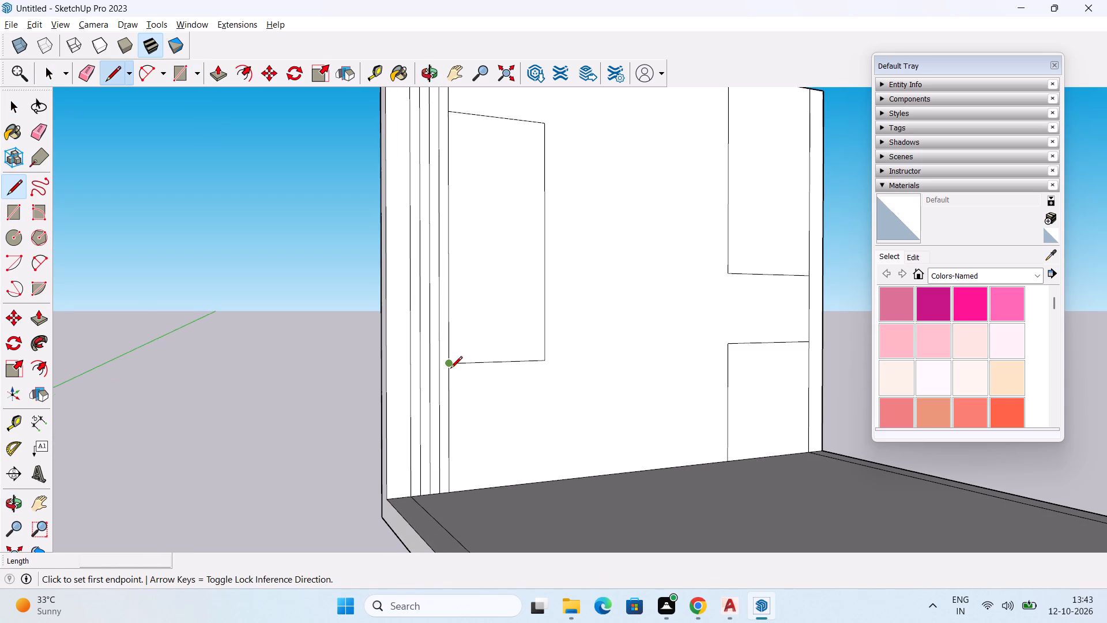
left_click(449, 365)
left_click(407, 366)
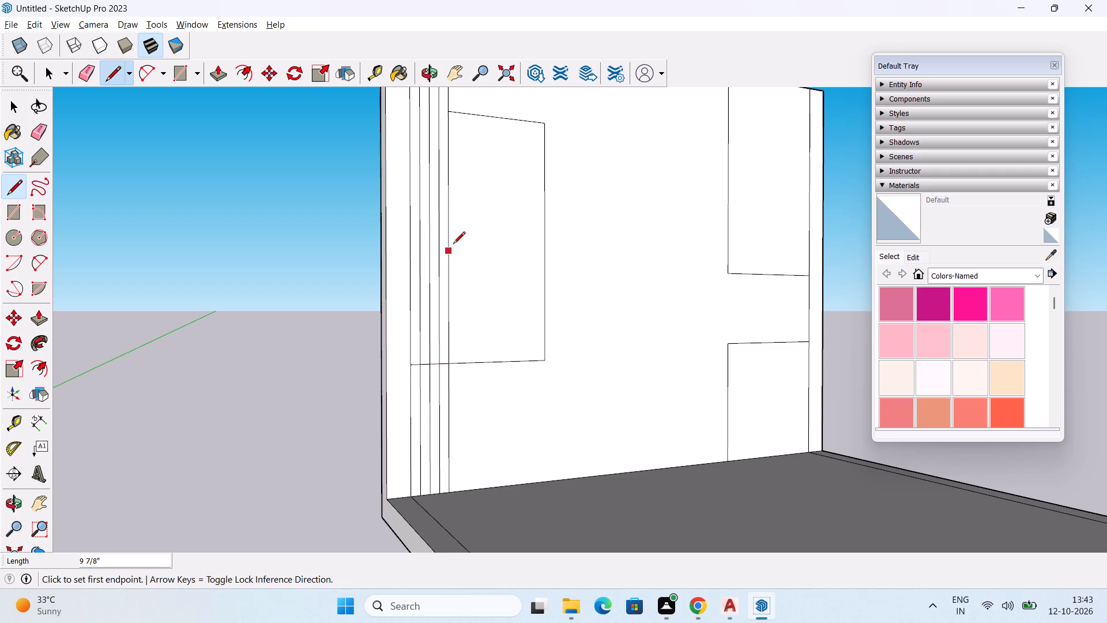
middle_click_drag(456, 237, 459, 314)
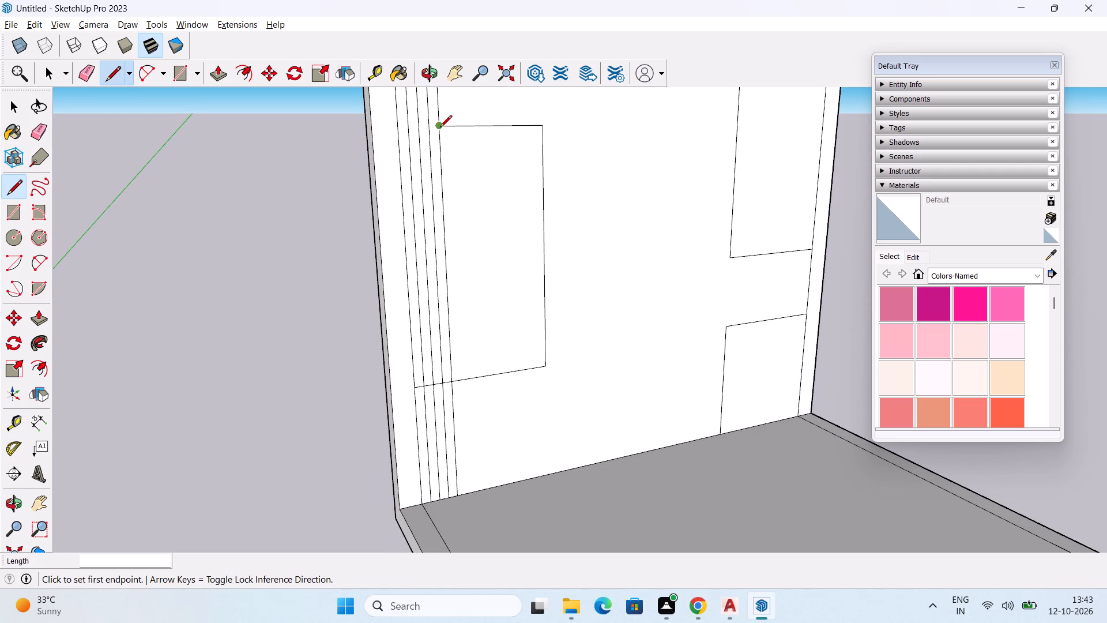
left_click(440, 128)
left_click(394, 129)
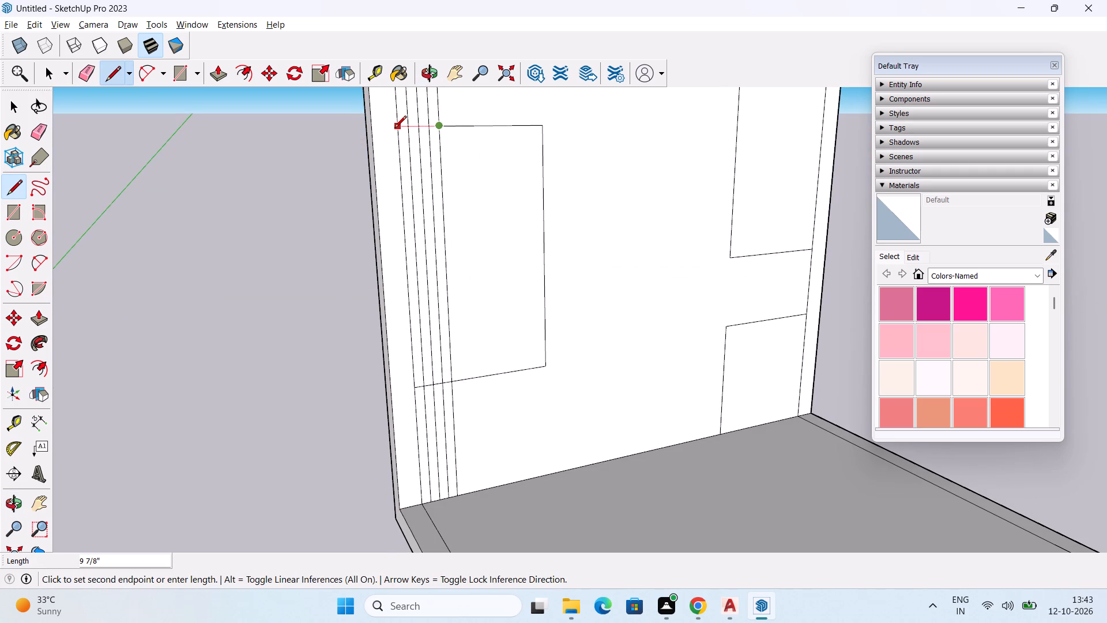
scroll(439, 183, "down", 2)
middle_click_drag(442, 196, 419, 194)
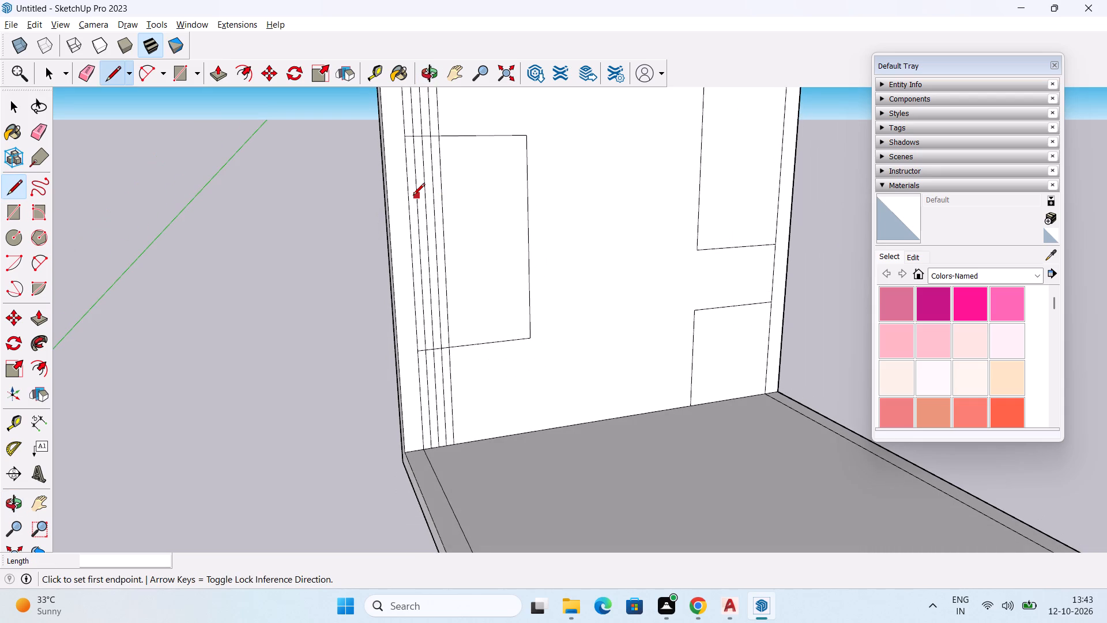
Undo the line extending the left rectangle's top edge across the vertical strips.
key("ctrl+z")
Draw a line about 3' 13/16" long across the strips and left rectangle, parallel to and just above the rectangle's bottom edge.
middle_click_drag(436, 216, 432, 201)
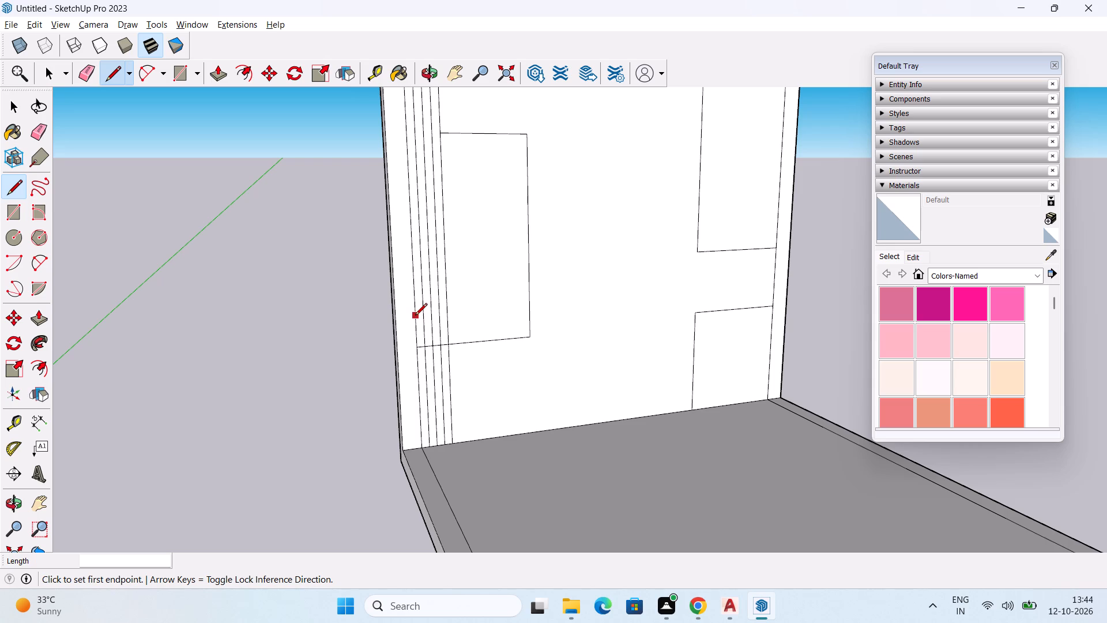
left_click(415, 316)
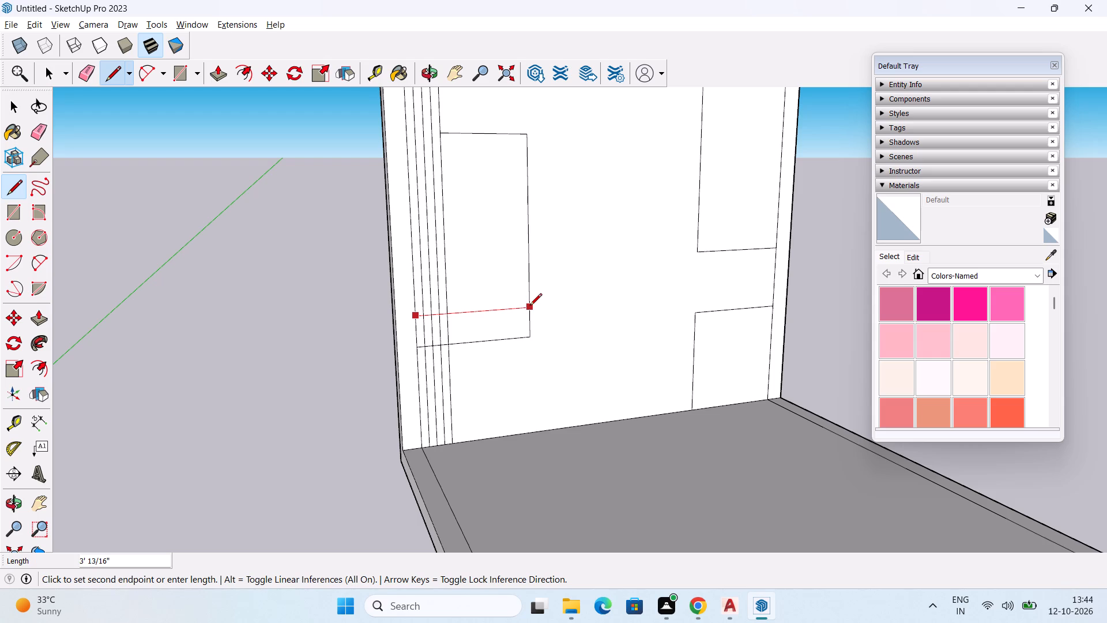
left_click(530, 306)
Erase the vertical line segments inside the new horizontal band at the bottom of the left rectangle.
middle_click_drag(506, 337, 494, 333)
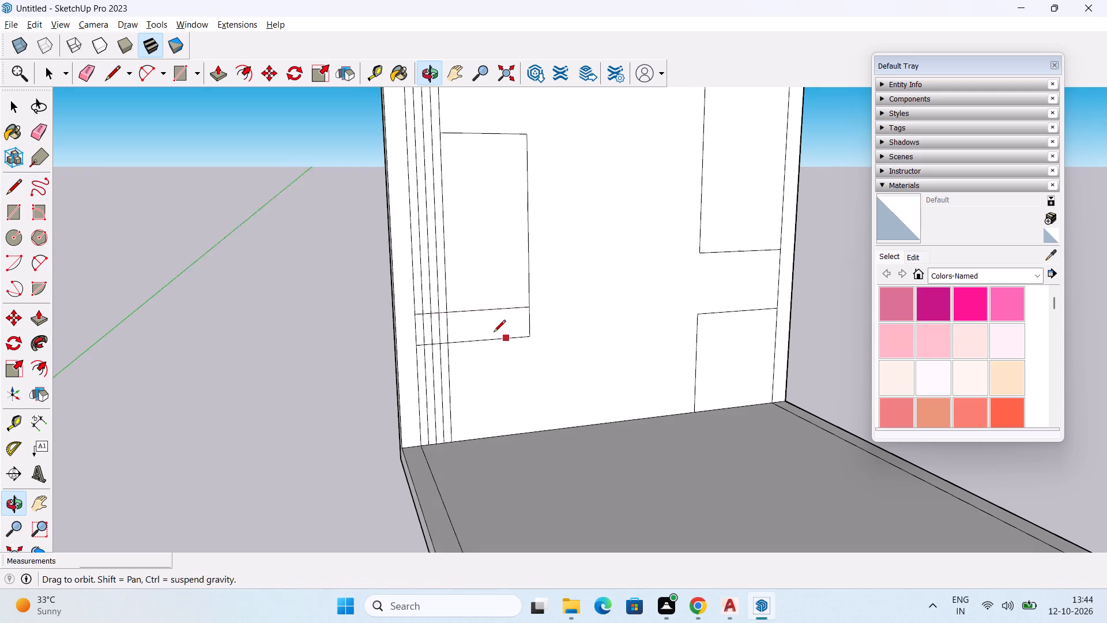
middle_click_drag(494, 333, 494, 333)
key("space")
key("e")
left_click_drag(423, 329, 454, 327)
key("space")
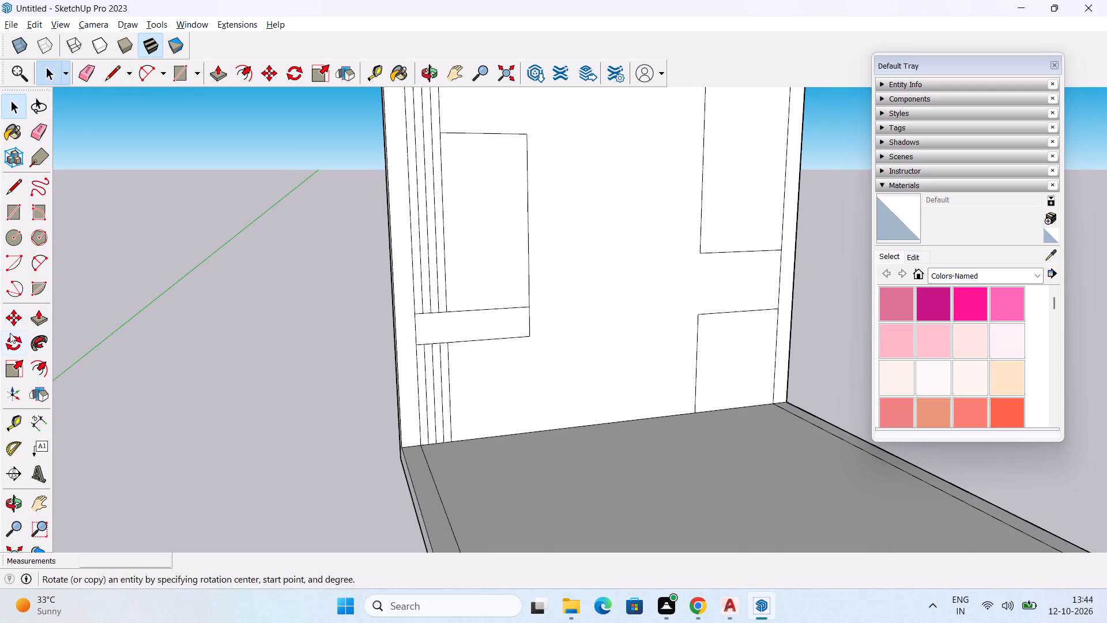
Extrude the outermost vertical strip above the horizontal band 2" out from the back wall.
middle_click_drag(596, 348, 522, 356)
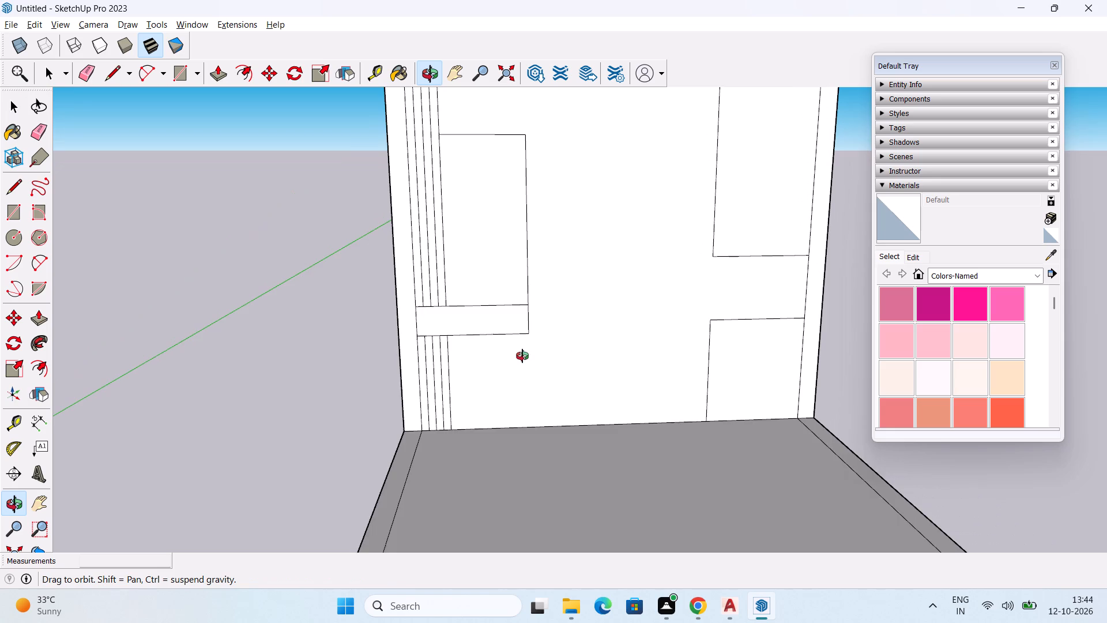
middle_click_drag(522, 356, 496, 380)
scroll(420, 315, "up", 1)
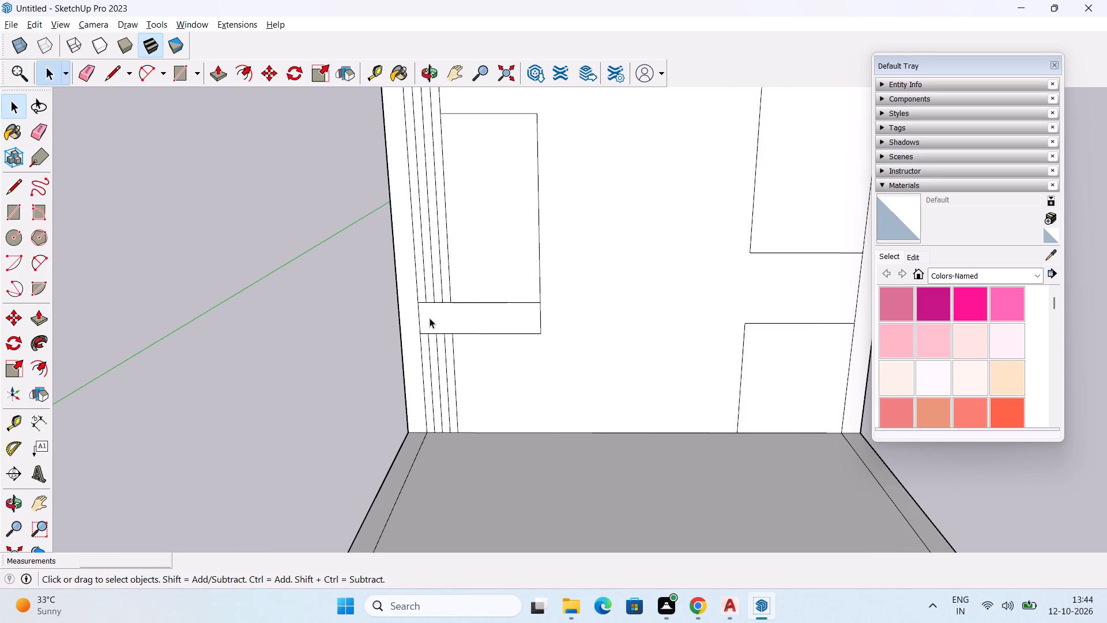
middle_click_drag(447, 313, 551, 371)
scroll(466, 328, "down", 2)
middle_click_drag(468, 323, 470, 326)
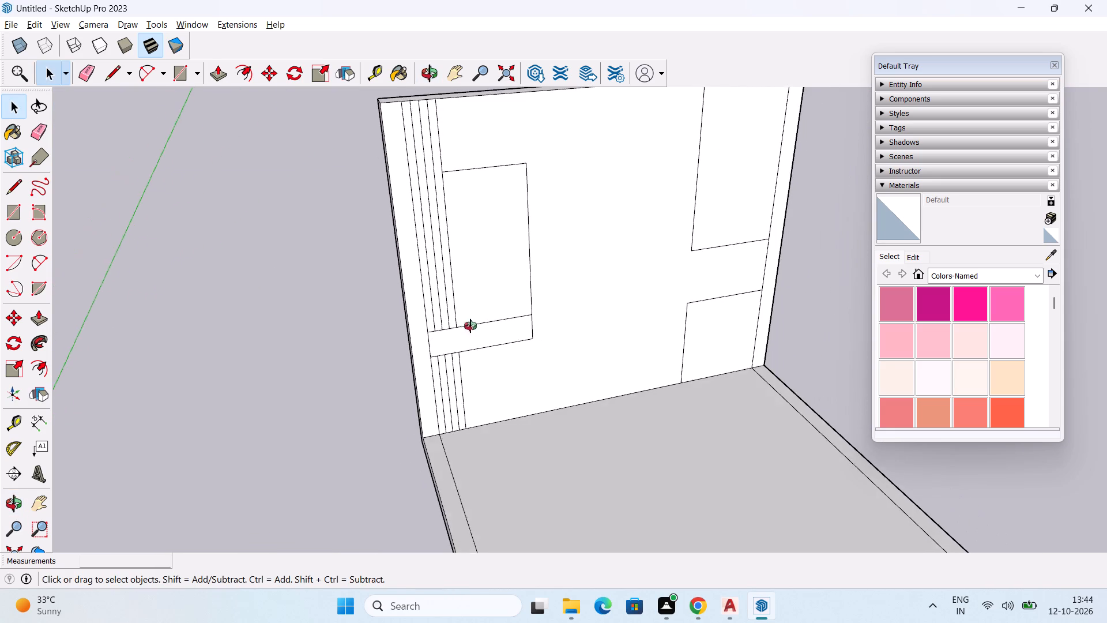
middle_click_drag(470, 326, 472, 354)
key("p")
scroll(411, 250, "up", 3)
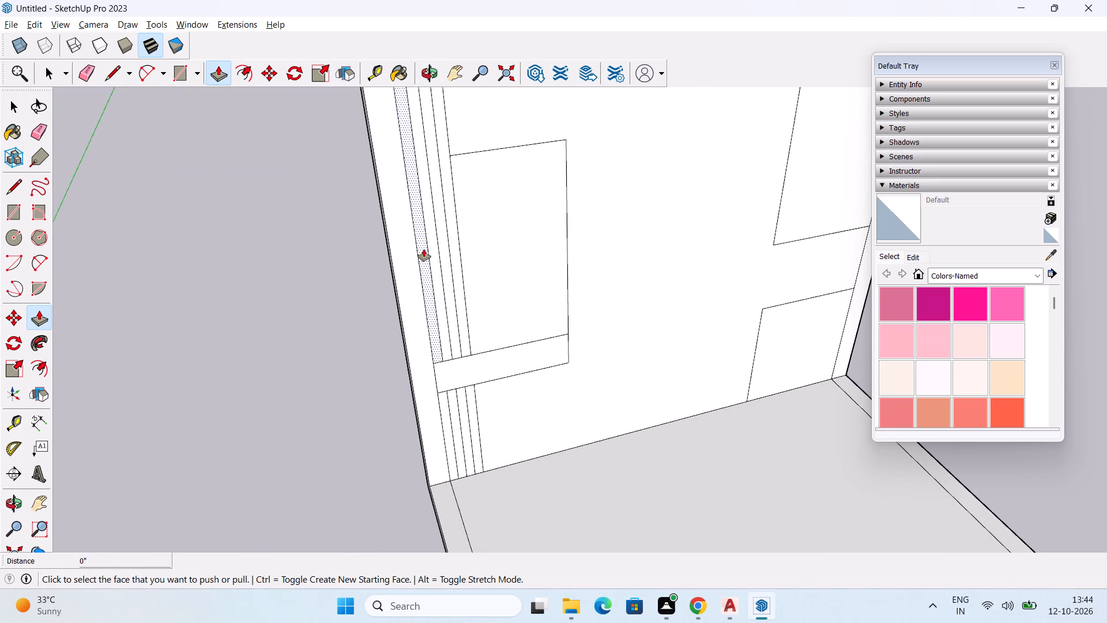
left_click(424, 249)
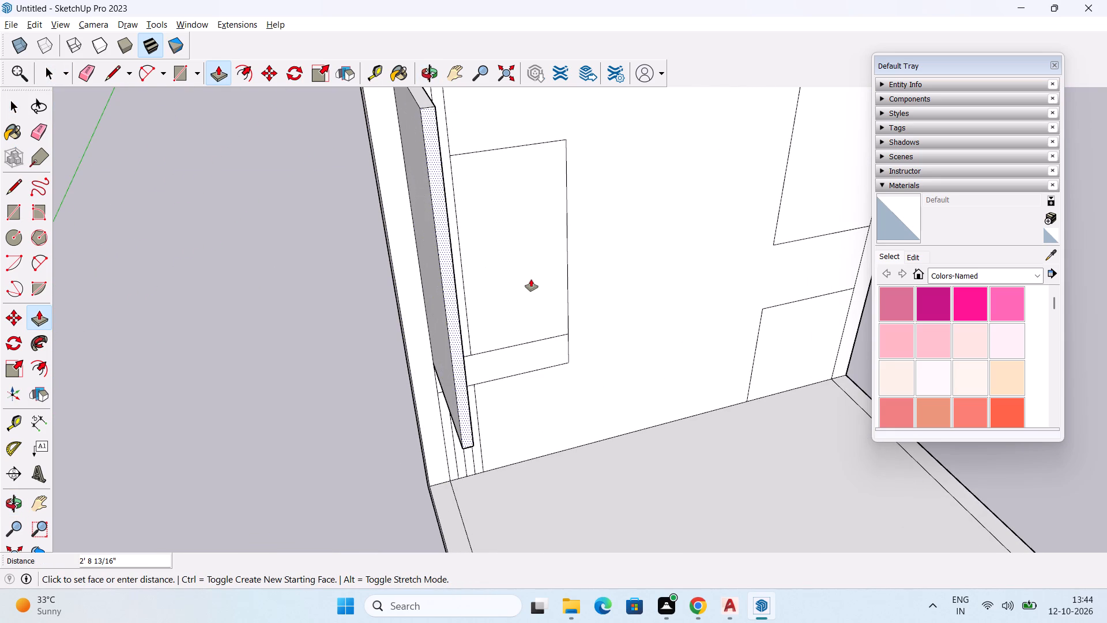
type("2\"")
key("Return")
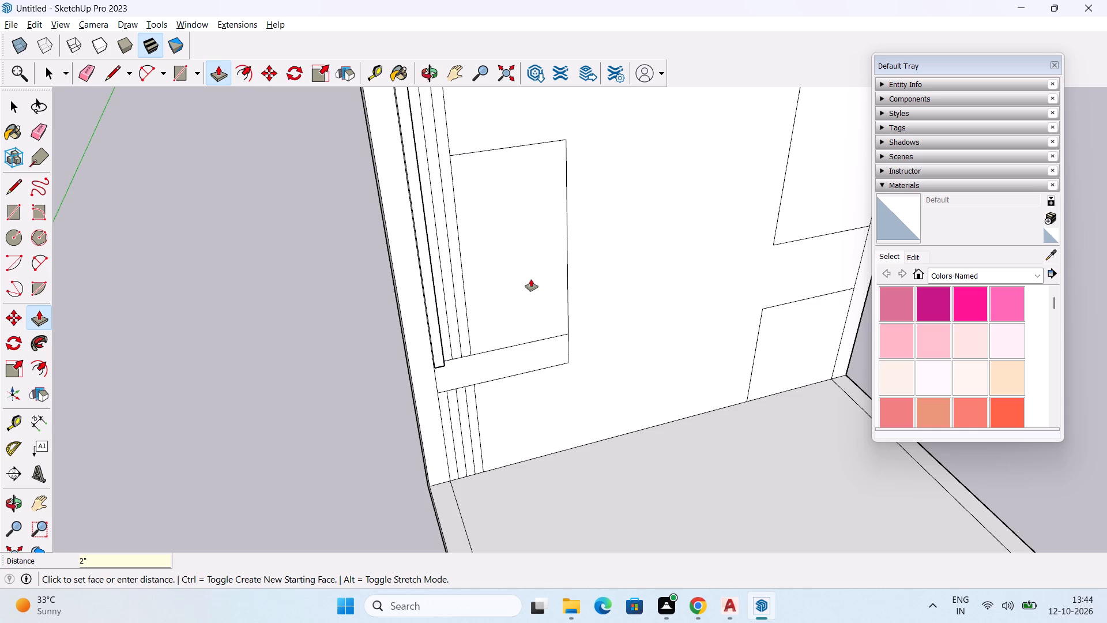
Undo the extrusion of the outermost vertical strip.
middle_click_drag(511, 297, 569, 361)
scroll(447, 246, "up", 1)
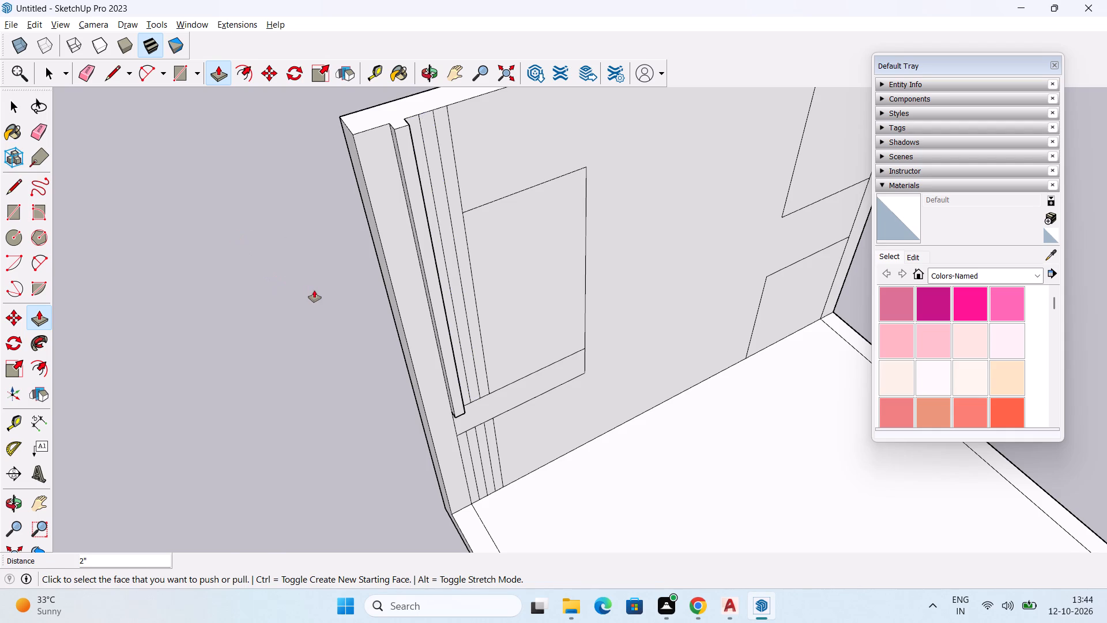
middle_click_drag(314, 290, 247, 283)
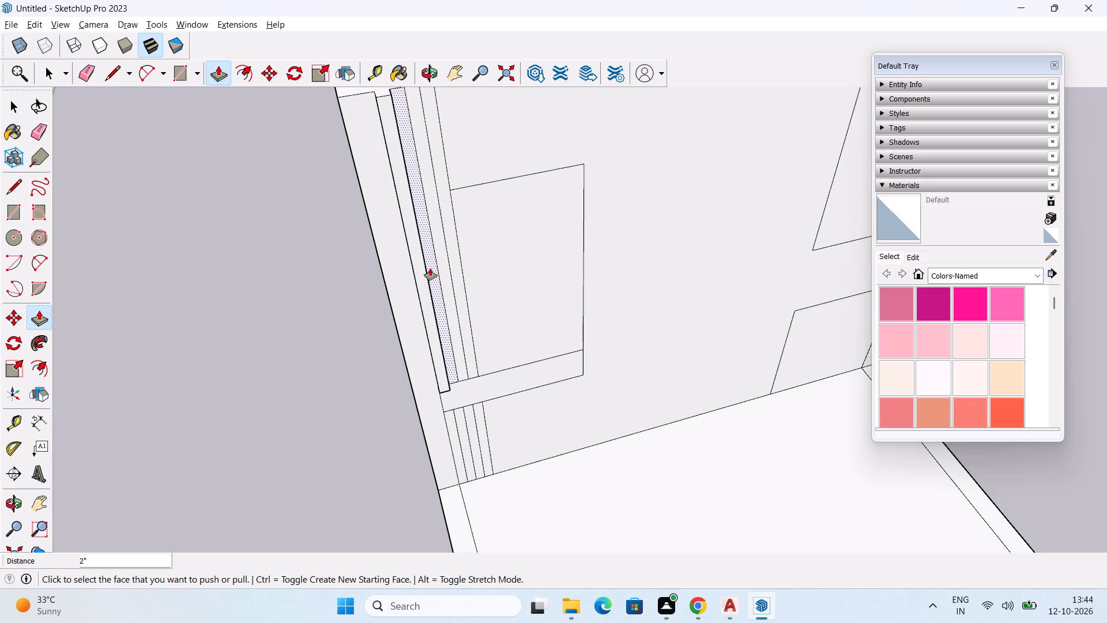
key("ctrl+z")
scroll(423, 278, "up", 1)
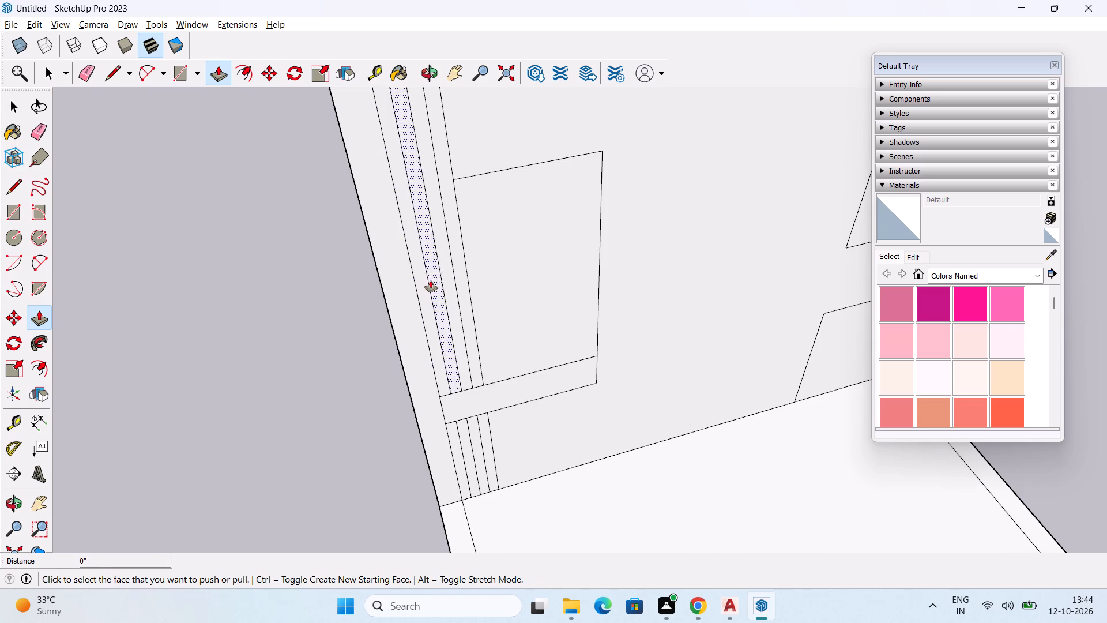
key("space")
Copy the outermost vertical line above the band about 1 1/4" inward to the middle of the first strip.
middle_click_drag(449, 296, 445, 237)
scroll(453, 249, "down", 2)
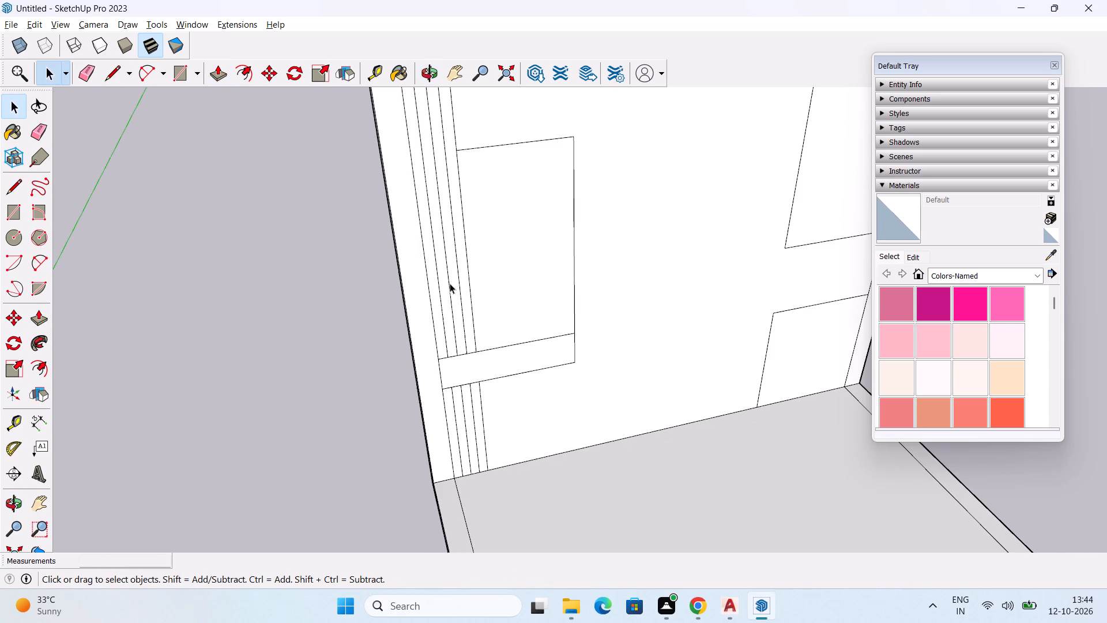
middle_click_drag(376, 323, 397, 286)
scroll(427, 294, "up", 2)
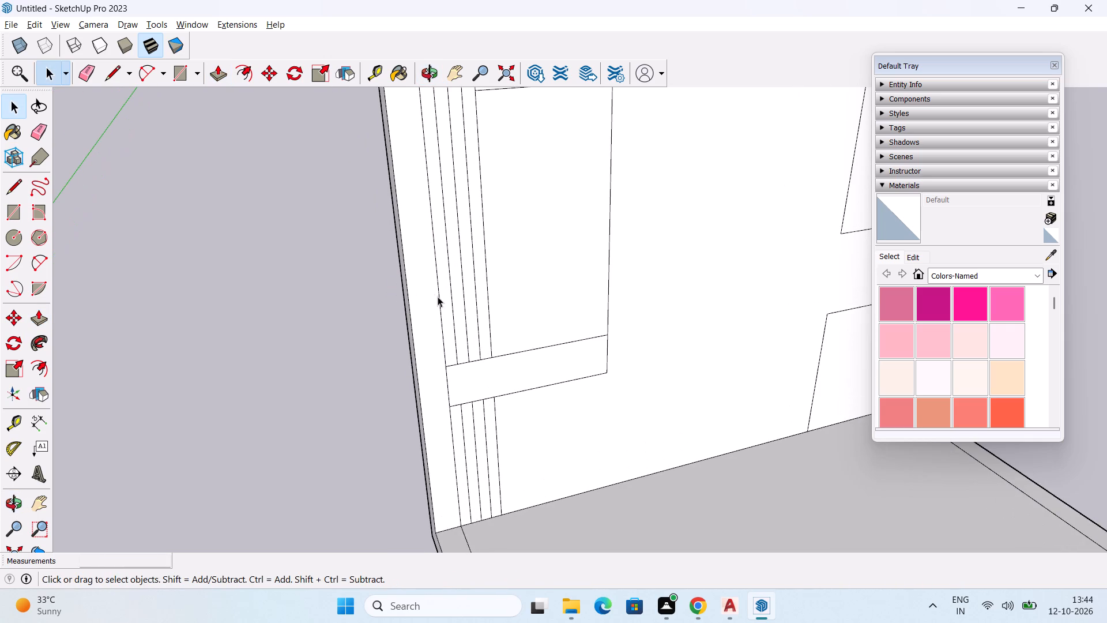
left_click(439, 298)
key("m")
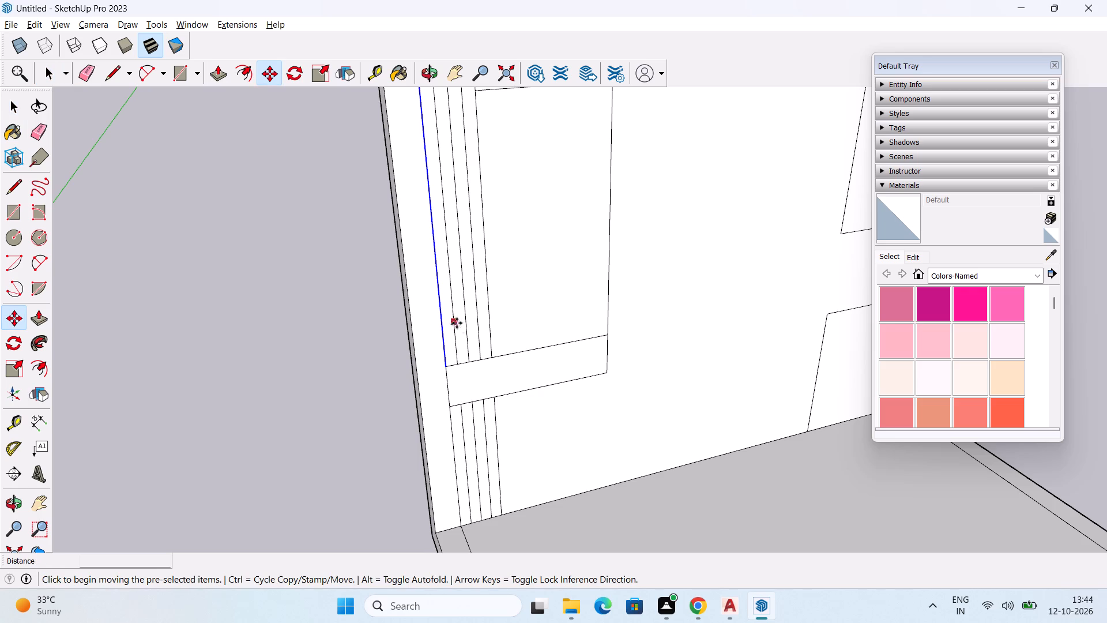
scroll(470, 366, "up", 7)
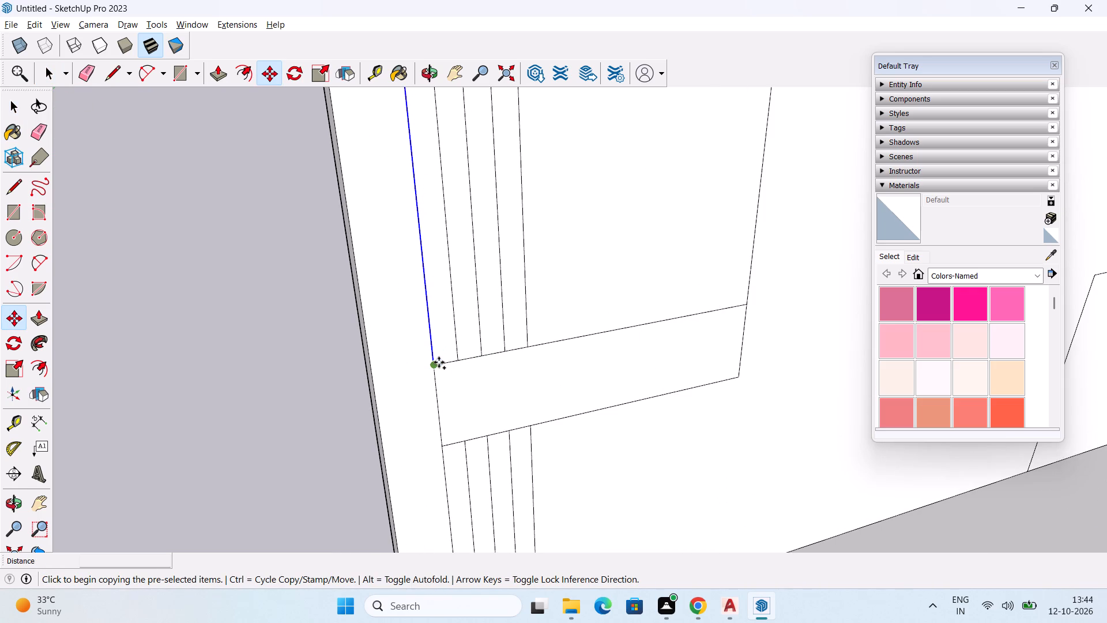
left_click(437, 366)
left_click(448, 366)
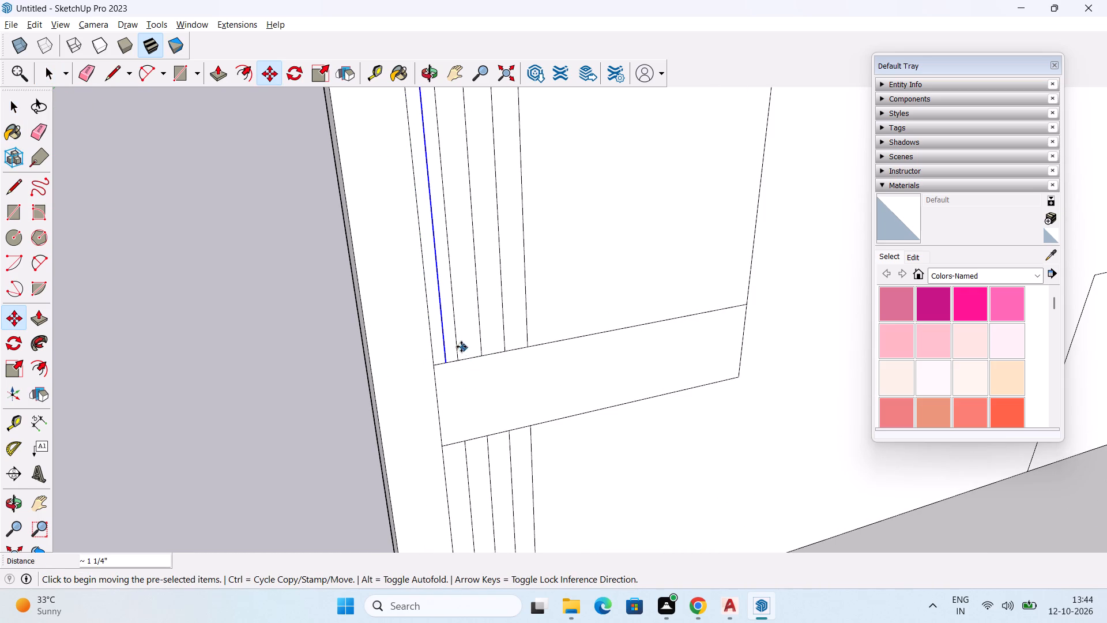
Copy the line between the first and second upper strips about 1 1/4" inward to the middle of the second strip.
key("space")
left_click(455, 342)
key("m")
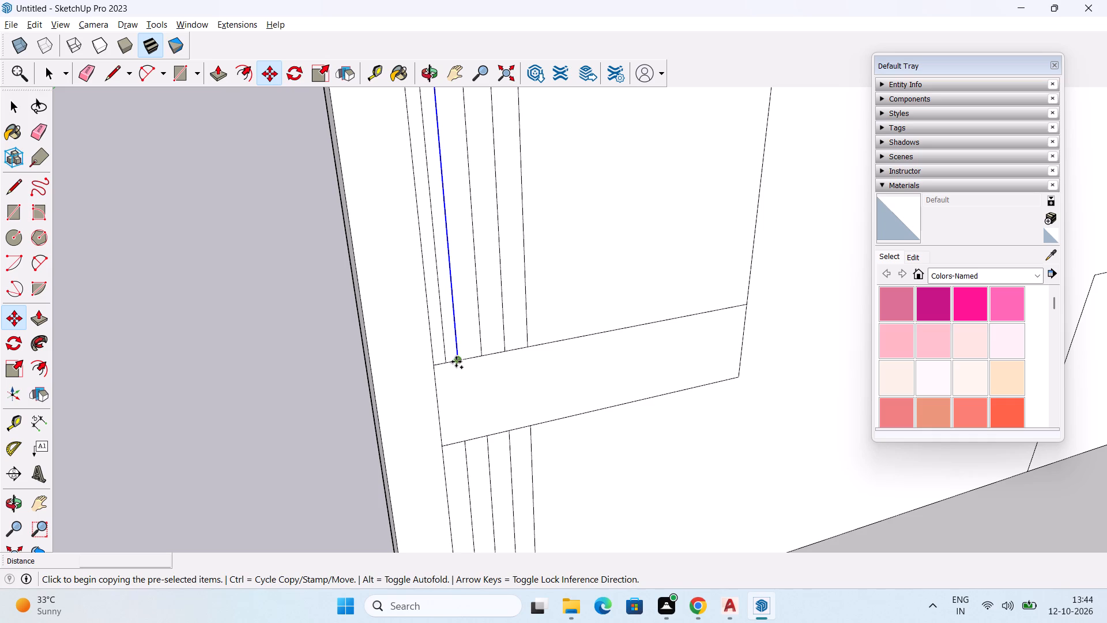
left_click(456, 362)
left_click(467, 362)
Copy the line between the second and third upper strips about 1 1/4" inward to the midpoint of the third strip.
key("space")
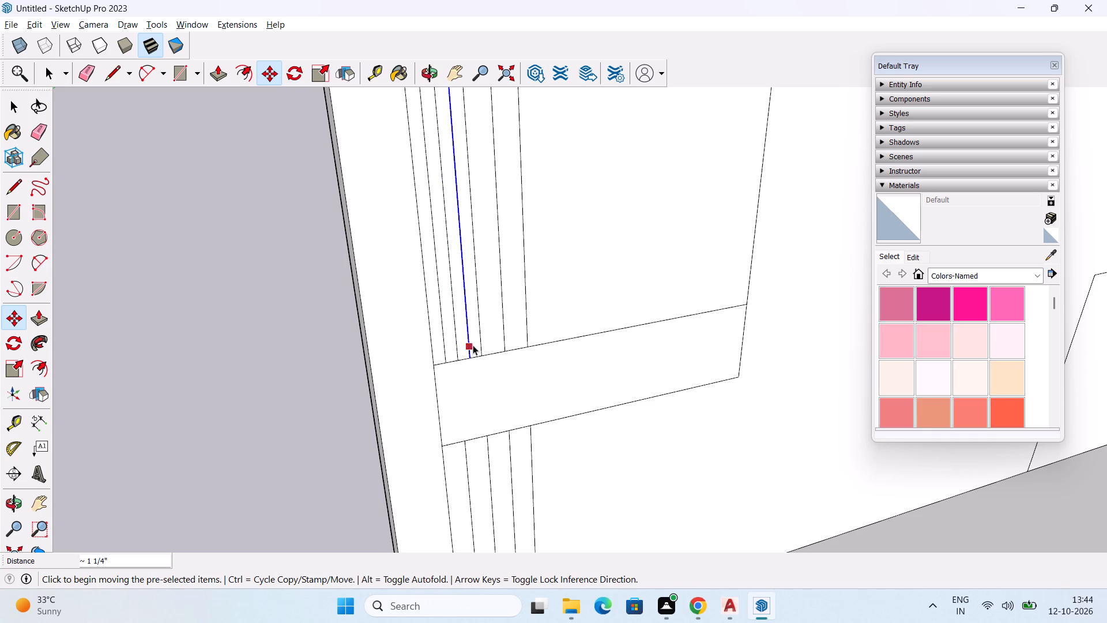
left_click(480, 339)
key("m")
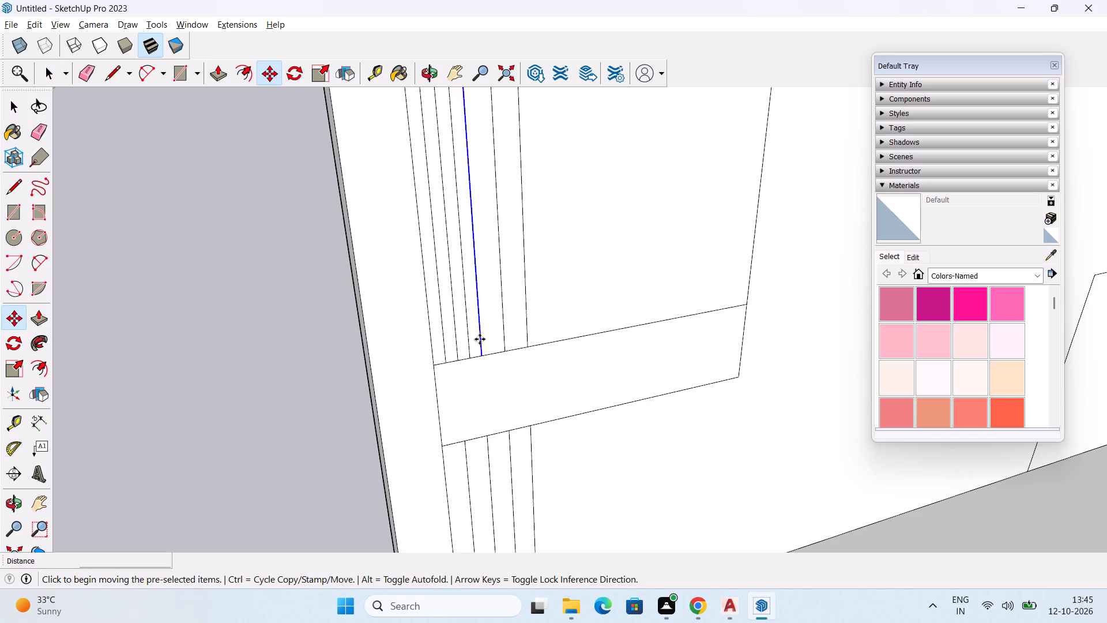
left_click(483, 356)
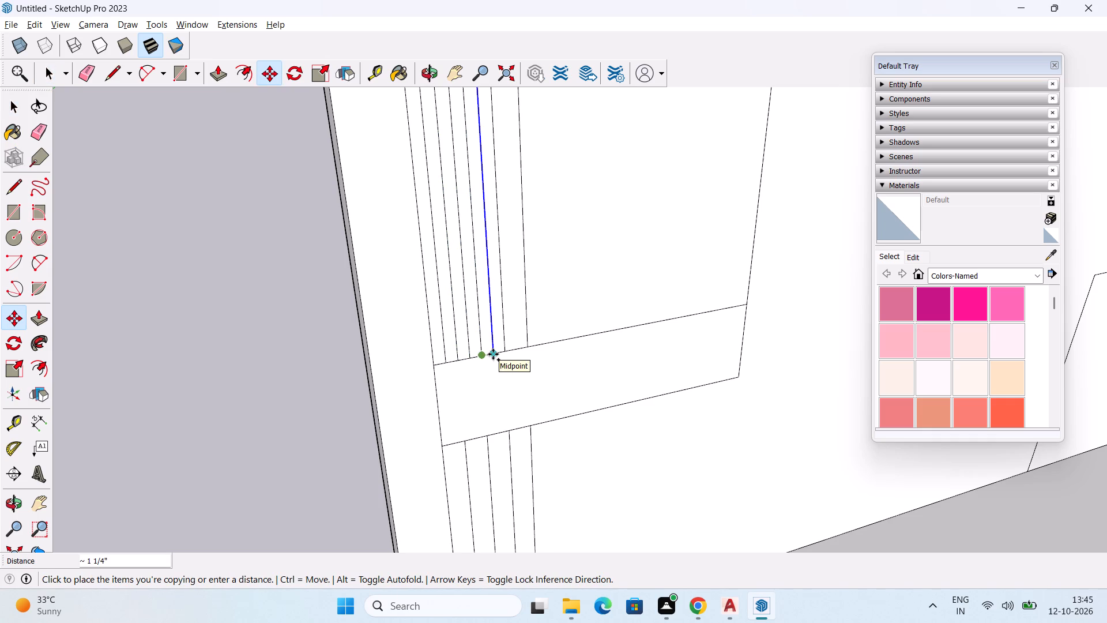
left_click(493, 354)
Copy the line between the third and fourth upper strips inward to the middle of the fourth strip.
key("space")
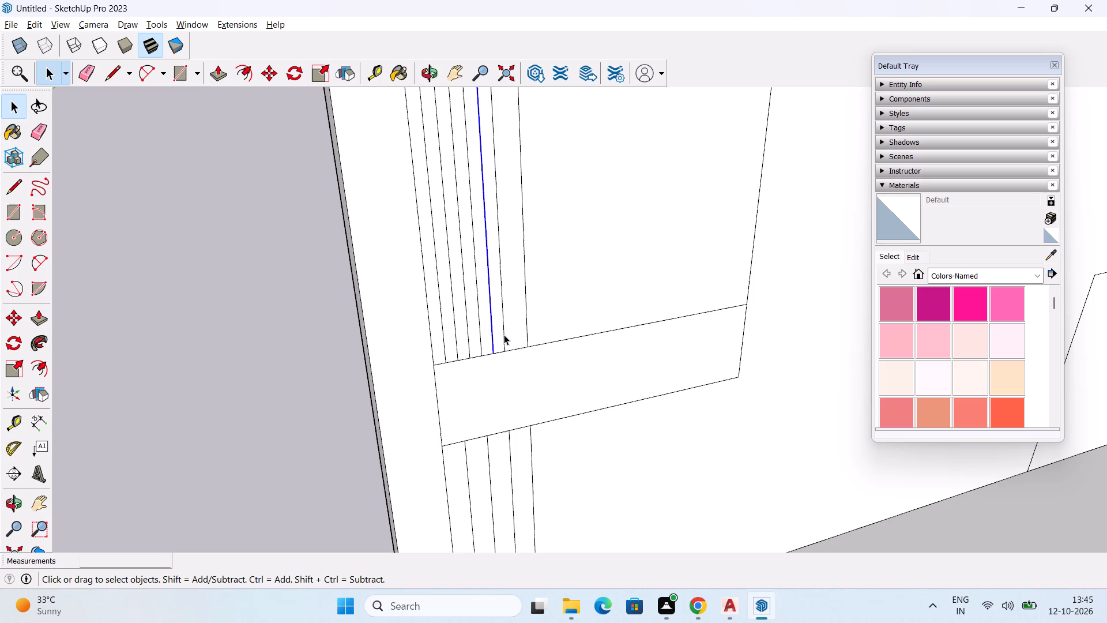
left_click(504, 335)
key("m")
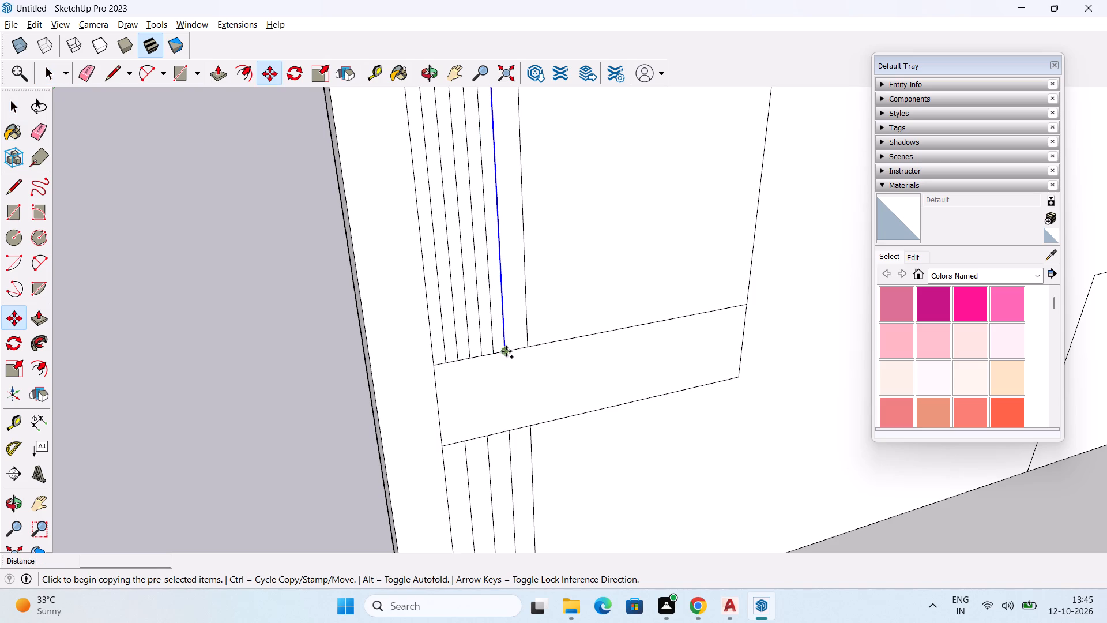
left_click(506, 353)
left_click(514, 352)
Copy the outermost vertical line below the band inward to the middle of the first lower strip.
scroll(525, 335, "down", 2)
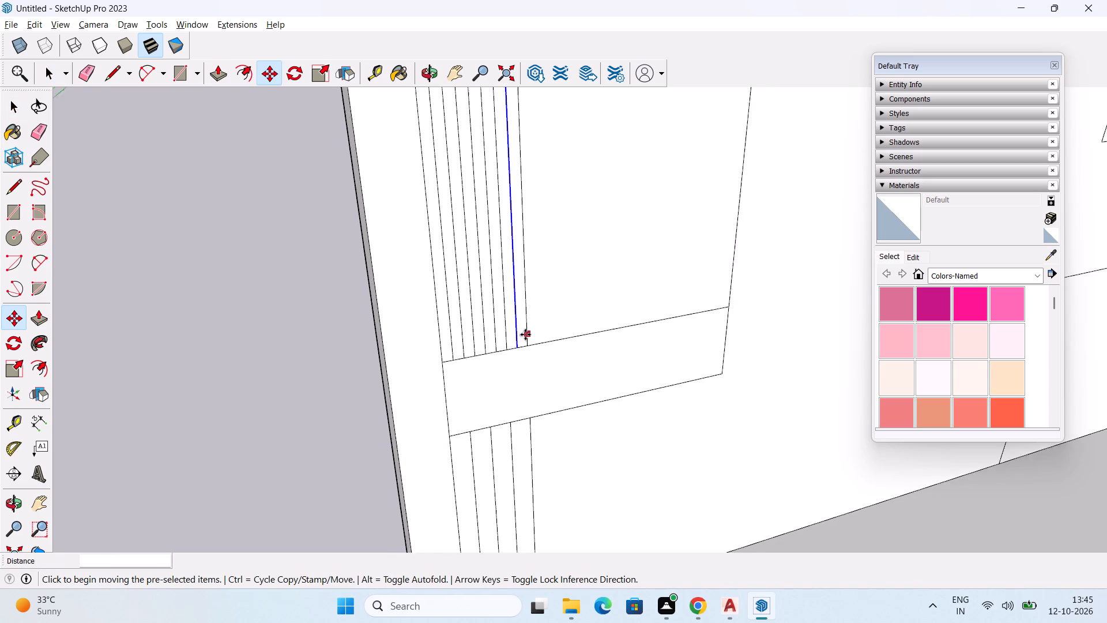
scroll(525, 340, "down", 2)
middle_click_drag(550, 414, 529, 306)
middle_click(527, 373)
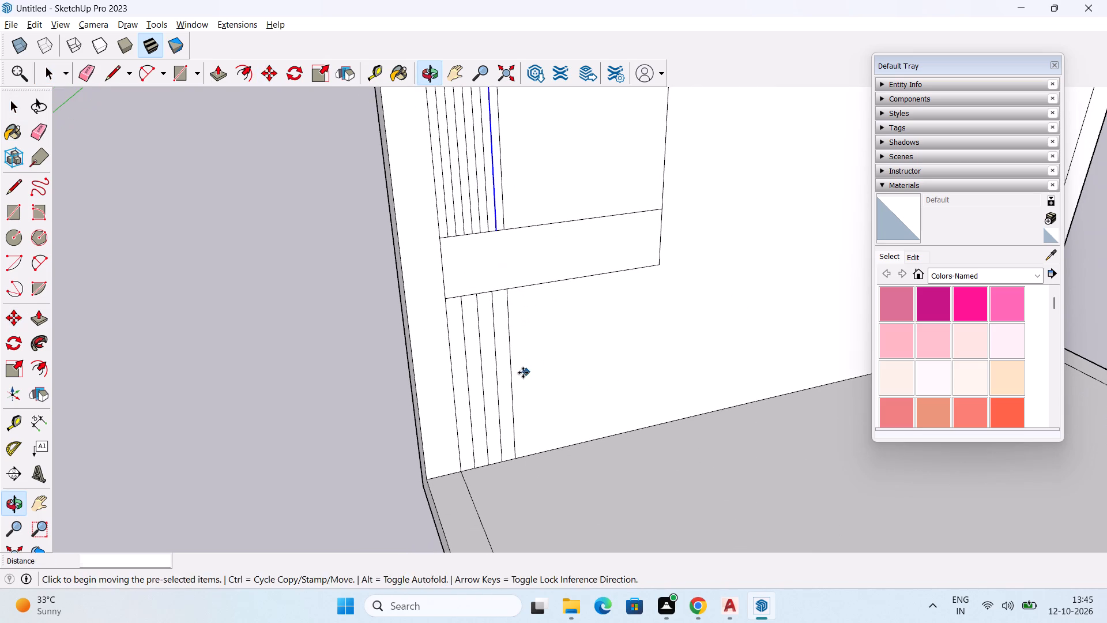
key("space")
middle_click_drag(493, 386, 473, 371)
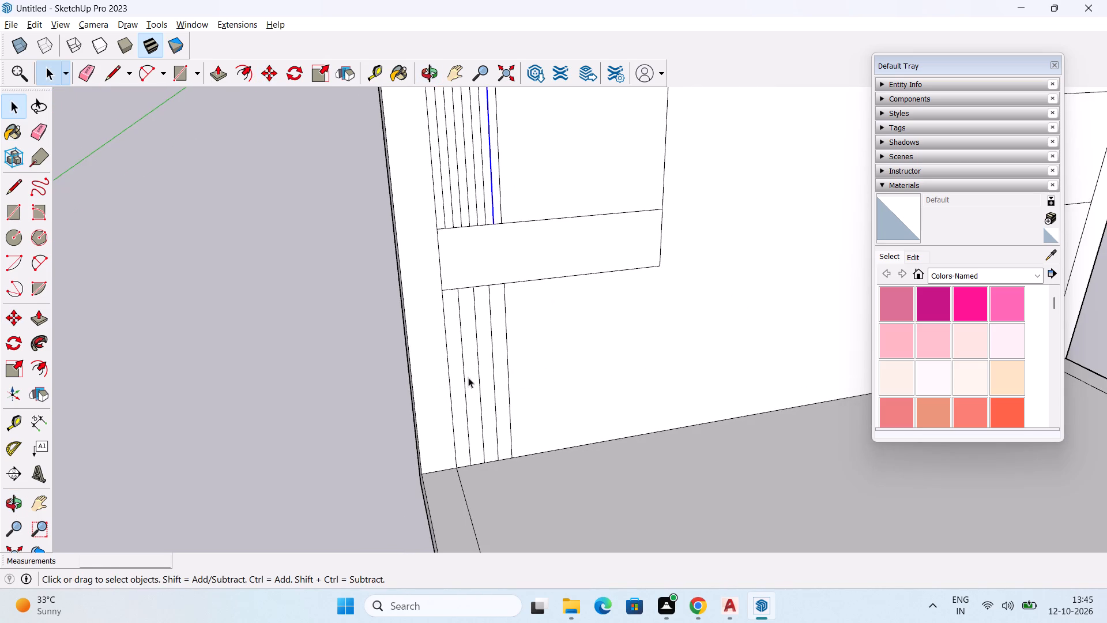
left_click(450, 390)
key("m")
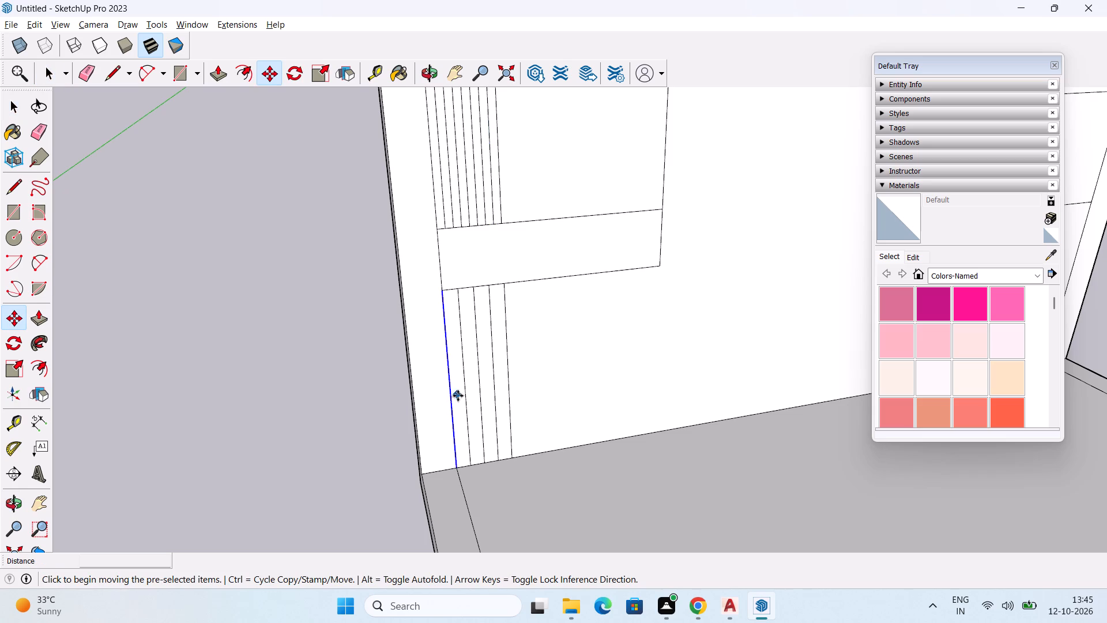
scroll(455, 463, "up", 3)
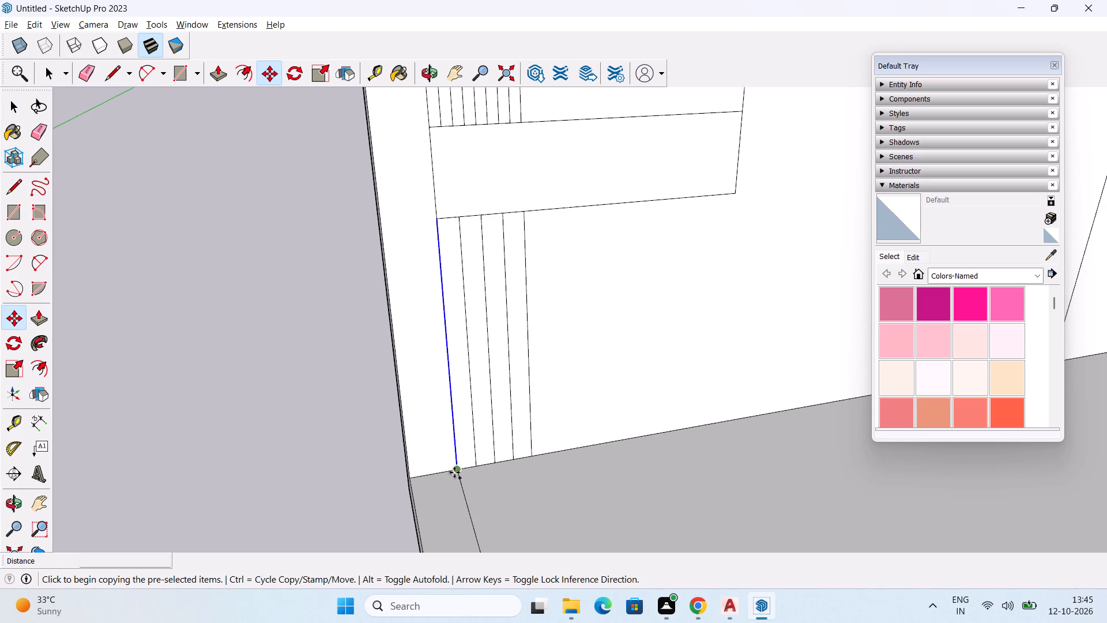
left_click(455, 468)
left_click(466, 465)
Copy the line between the first and second lower strips inward to the middle of the second strip.
key("space")
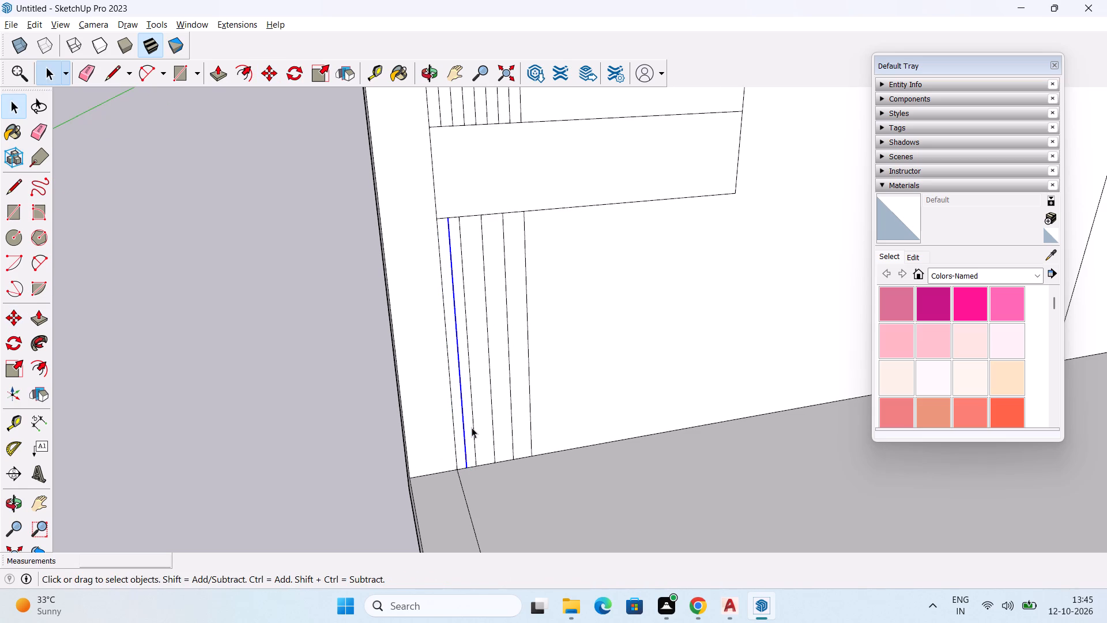
left_click(472, 427)
key("n")
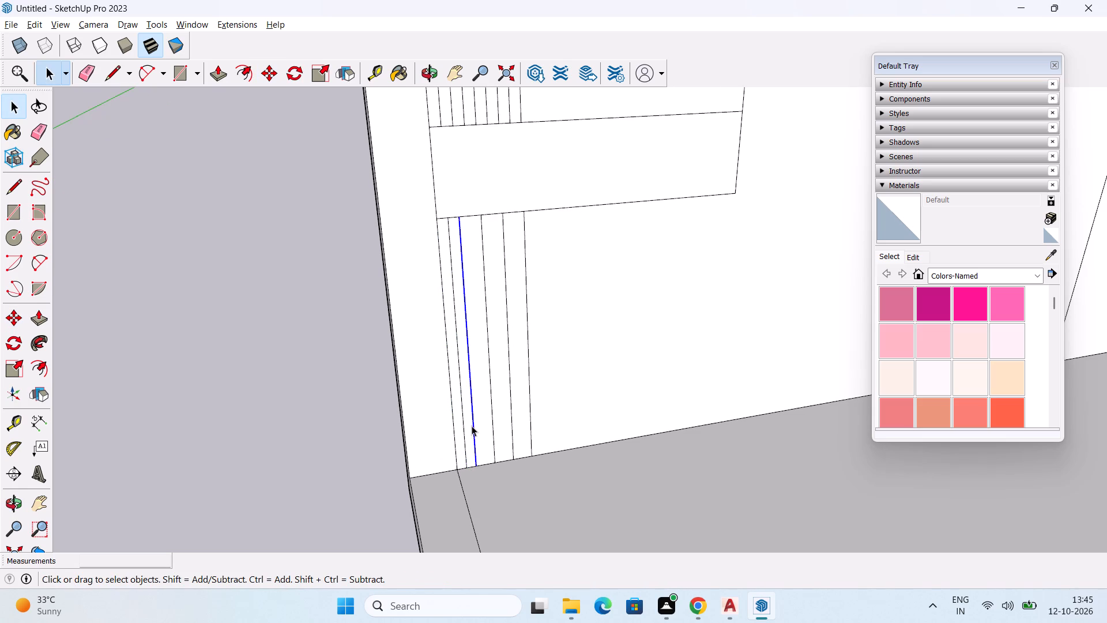
key("Escape")
key("m")
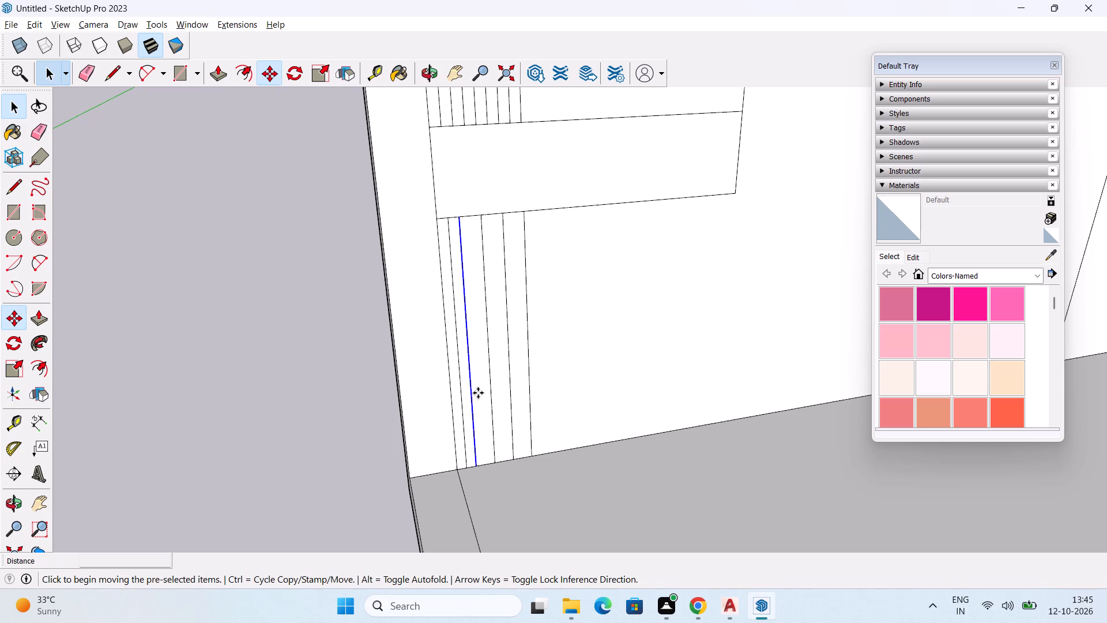
left_click(477, 468)
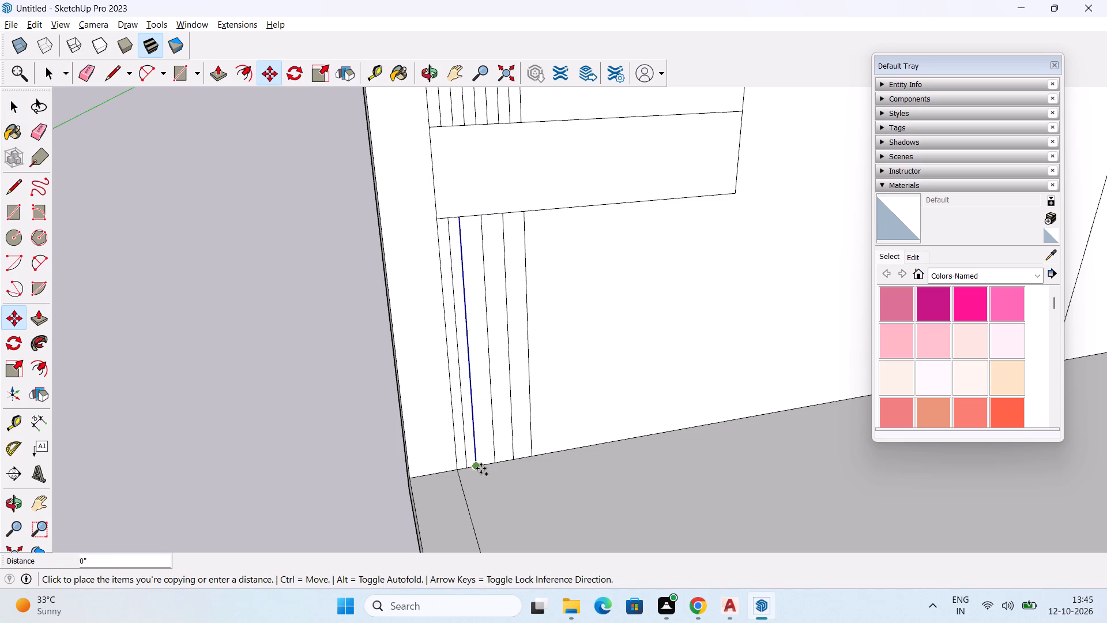
left_click(484, 468)
key("space")
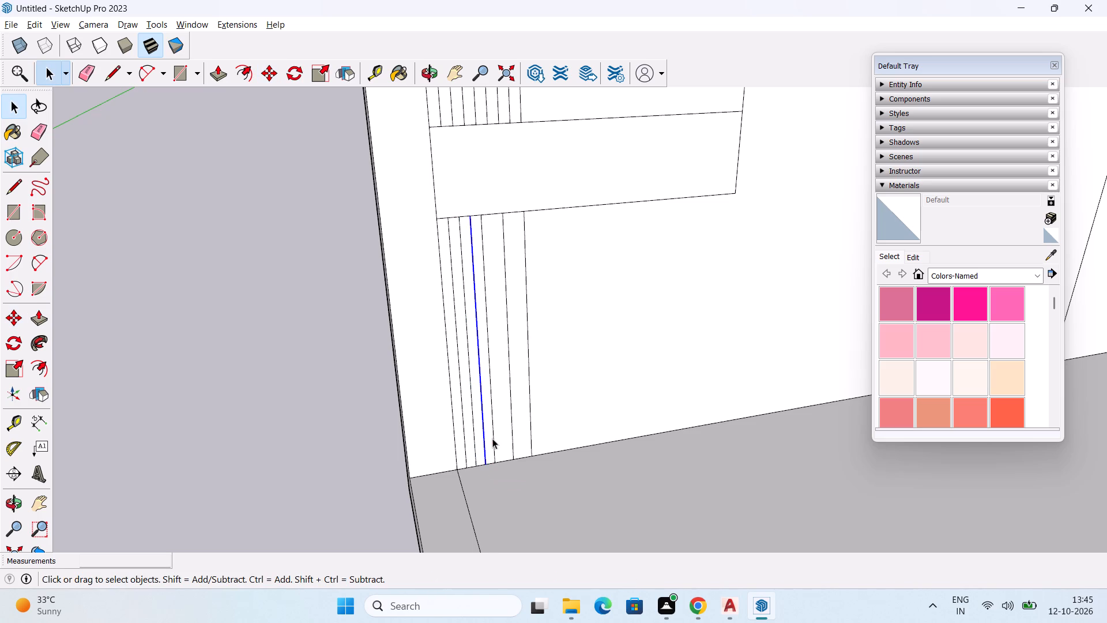
Copy the line between the second and third lower strips about 1 1/4" inward to the middle of the third strip.
left_click(492, 438)
key("m")
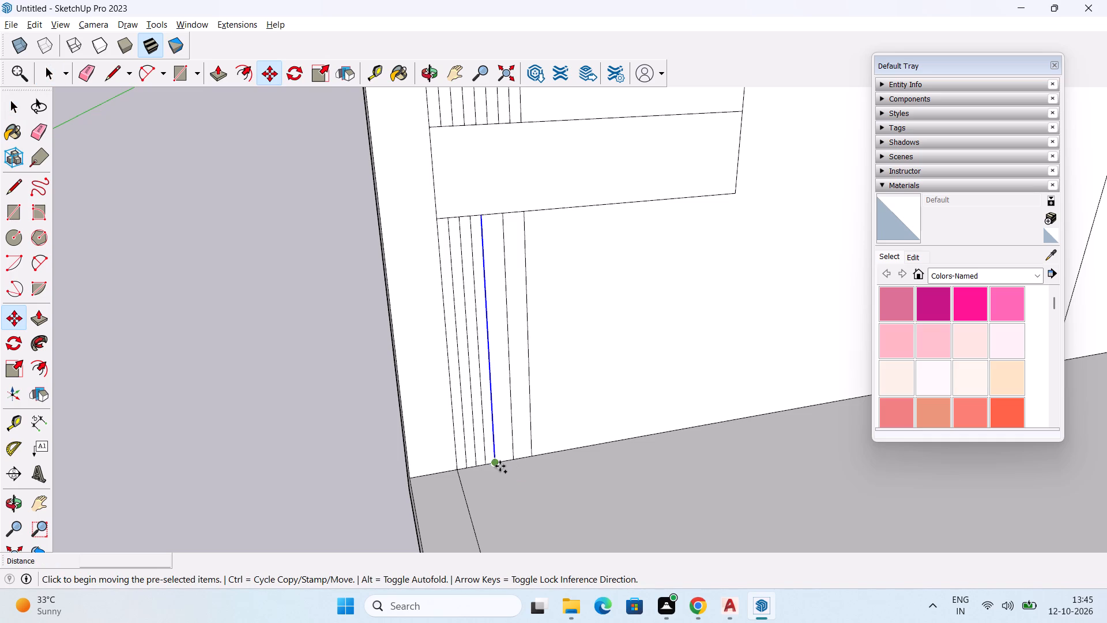
scroll(500, 464, "up", 2)
left_click(494, 463)
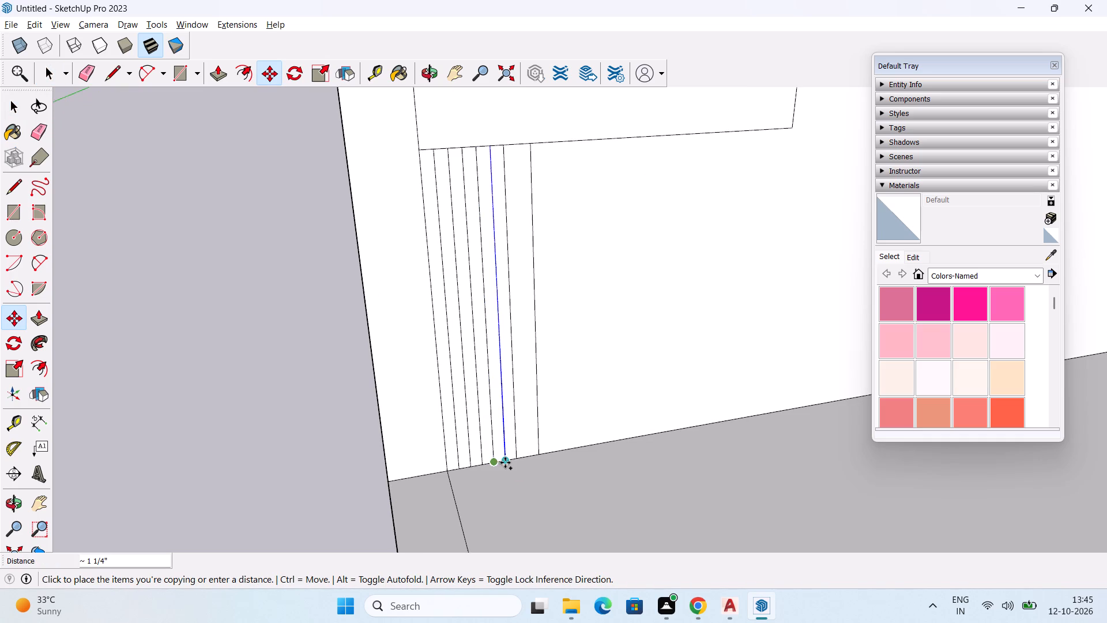
left_click(505, 463)
key("space")
Copy the line between the third and fourth lower strips about 1 1/4" inward to the middle of the fourth strip.
left_click(517, 444)
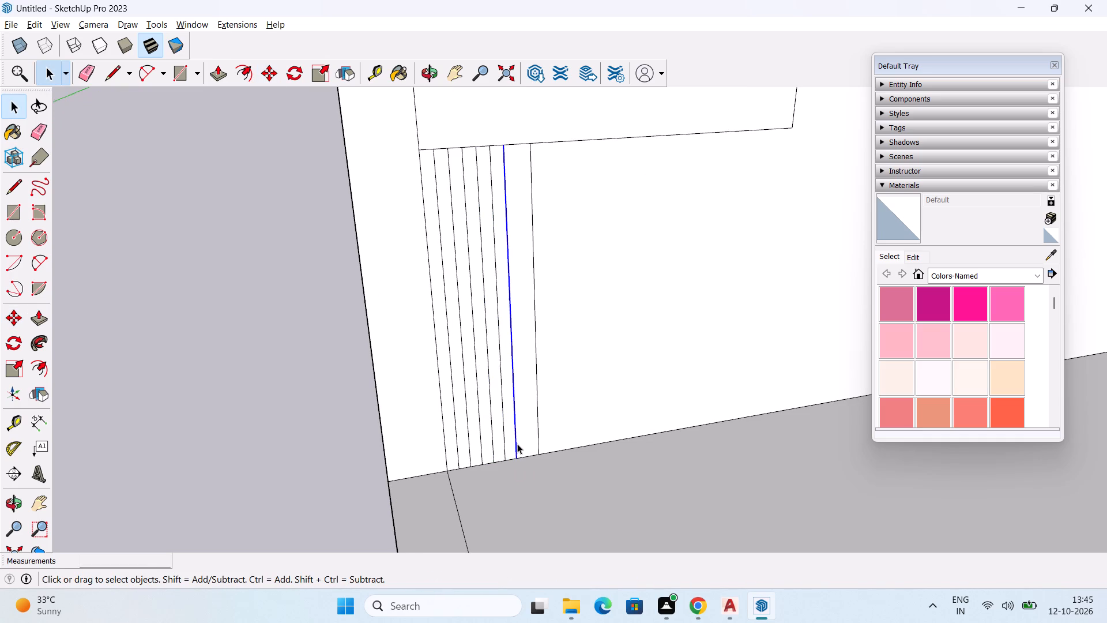
key("m")
left_click(518, 460)
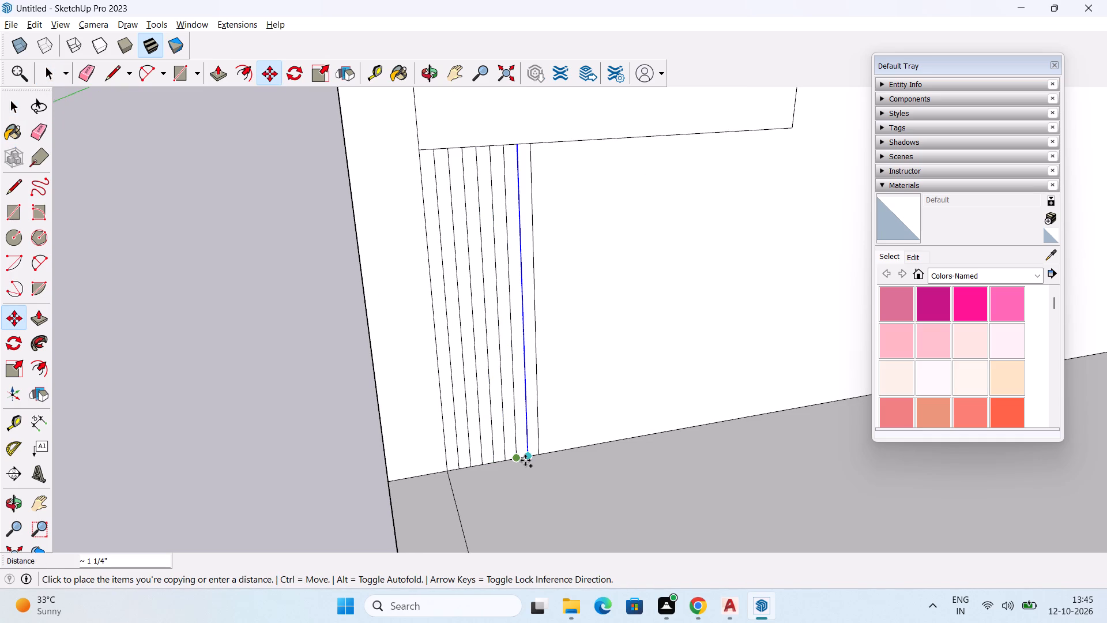
left_click(525, 460)
key("space")
scroll(553, 403, "down", 6)
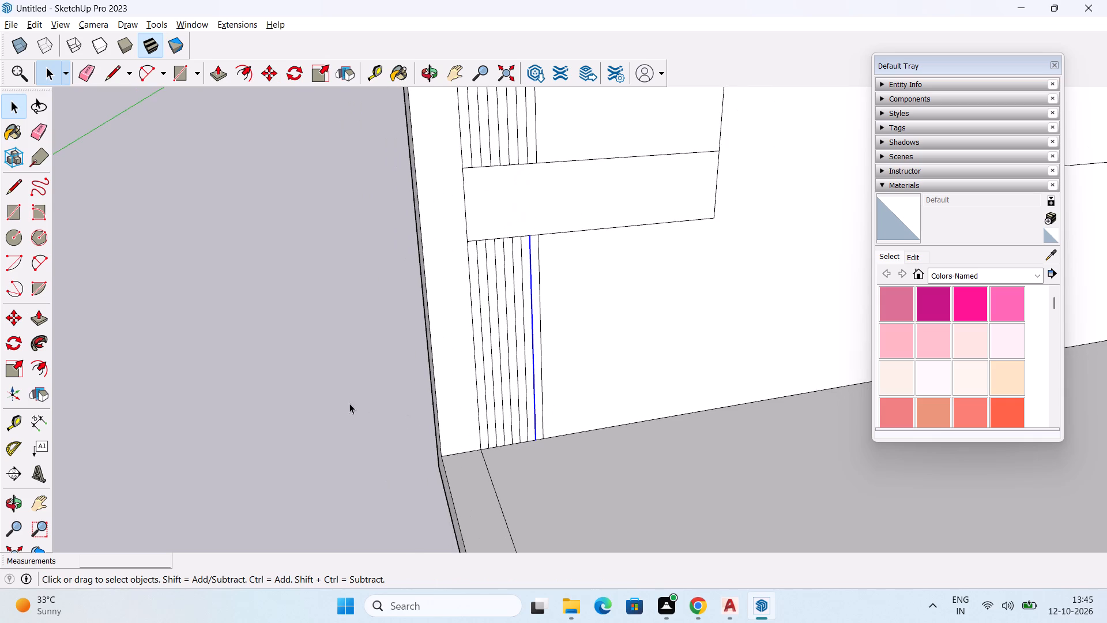
left_click(349, 403)
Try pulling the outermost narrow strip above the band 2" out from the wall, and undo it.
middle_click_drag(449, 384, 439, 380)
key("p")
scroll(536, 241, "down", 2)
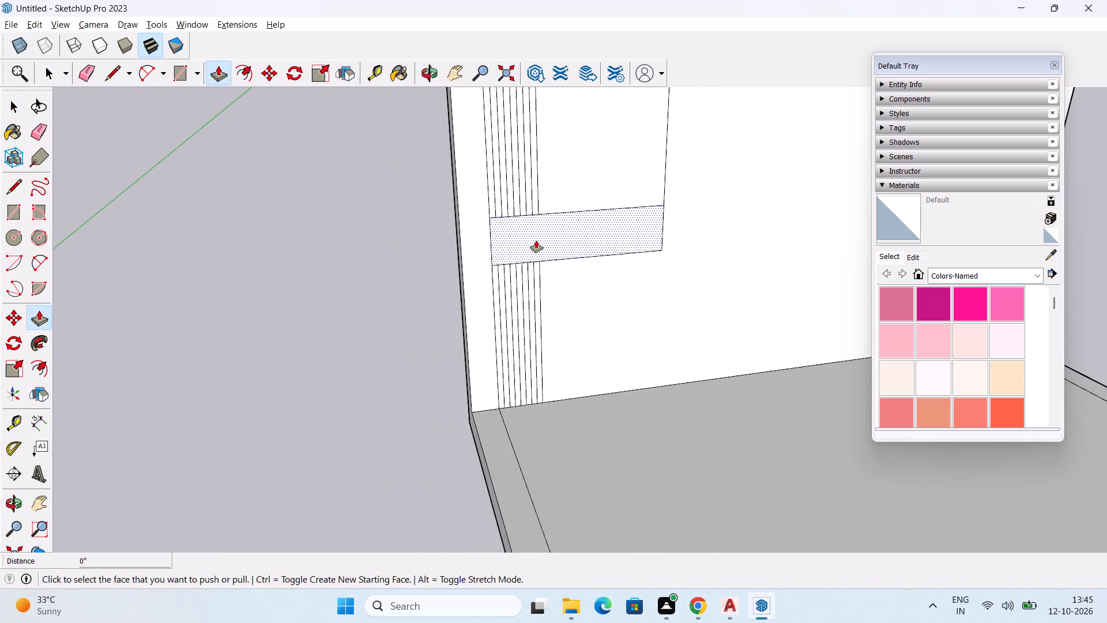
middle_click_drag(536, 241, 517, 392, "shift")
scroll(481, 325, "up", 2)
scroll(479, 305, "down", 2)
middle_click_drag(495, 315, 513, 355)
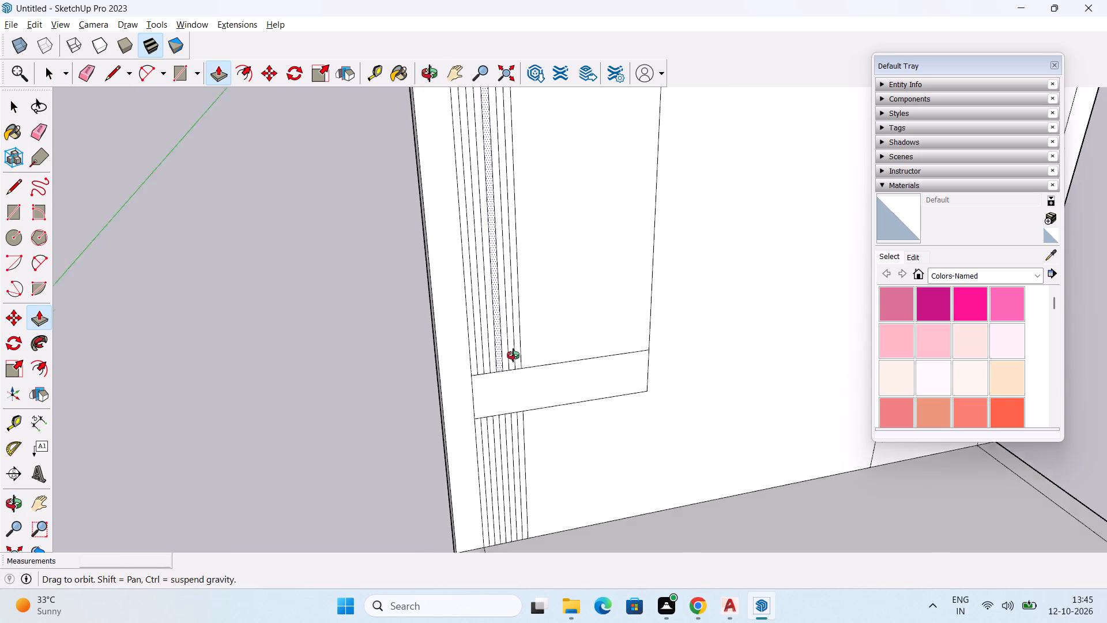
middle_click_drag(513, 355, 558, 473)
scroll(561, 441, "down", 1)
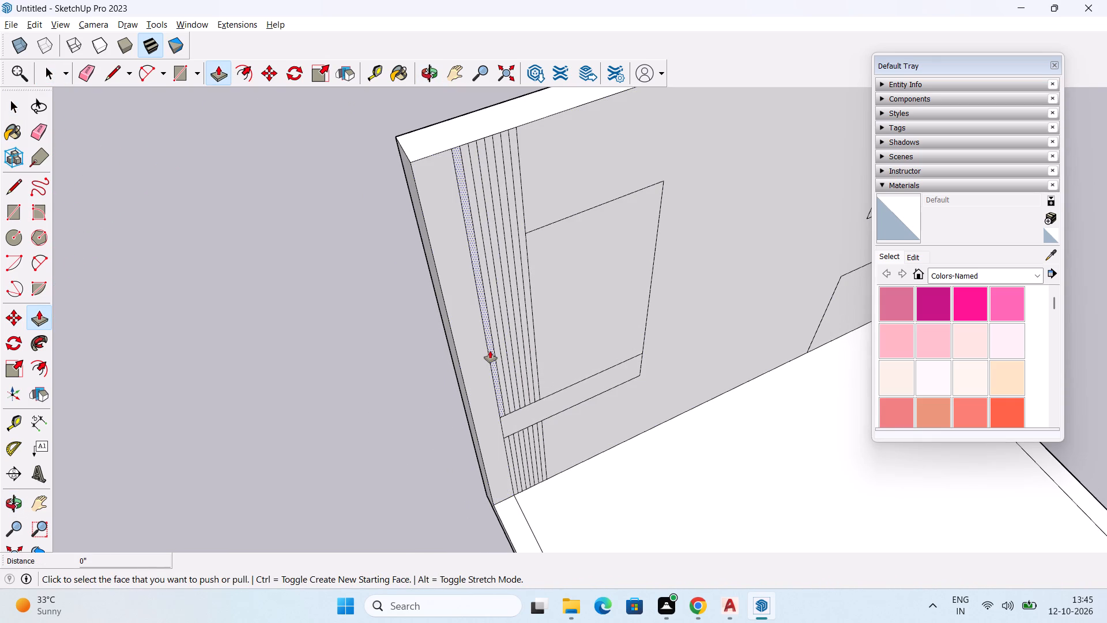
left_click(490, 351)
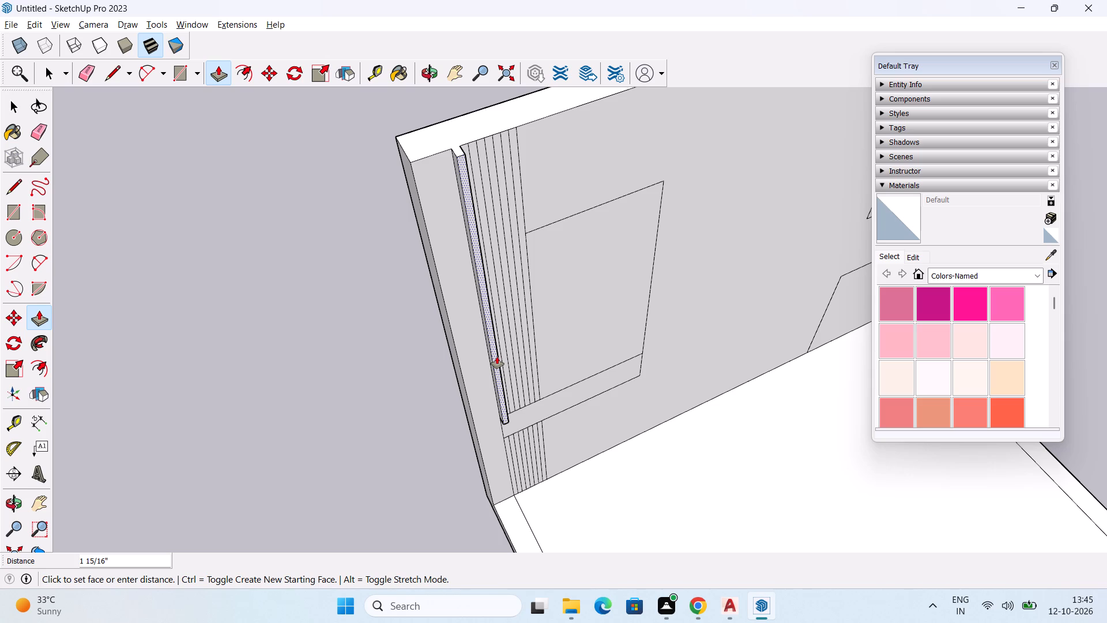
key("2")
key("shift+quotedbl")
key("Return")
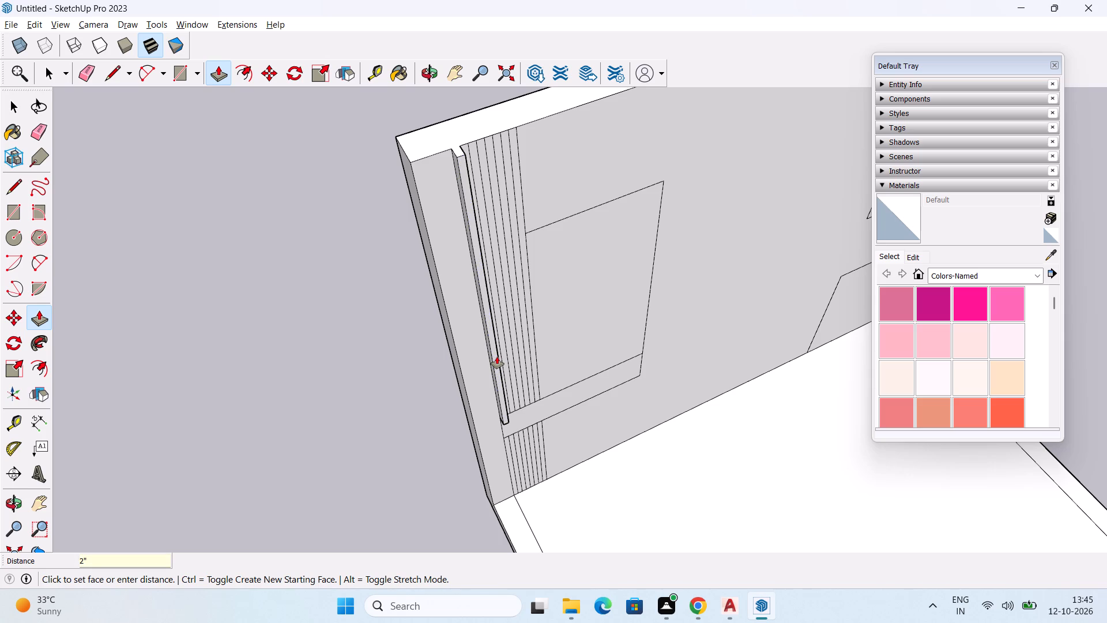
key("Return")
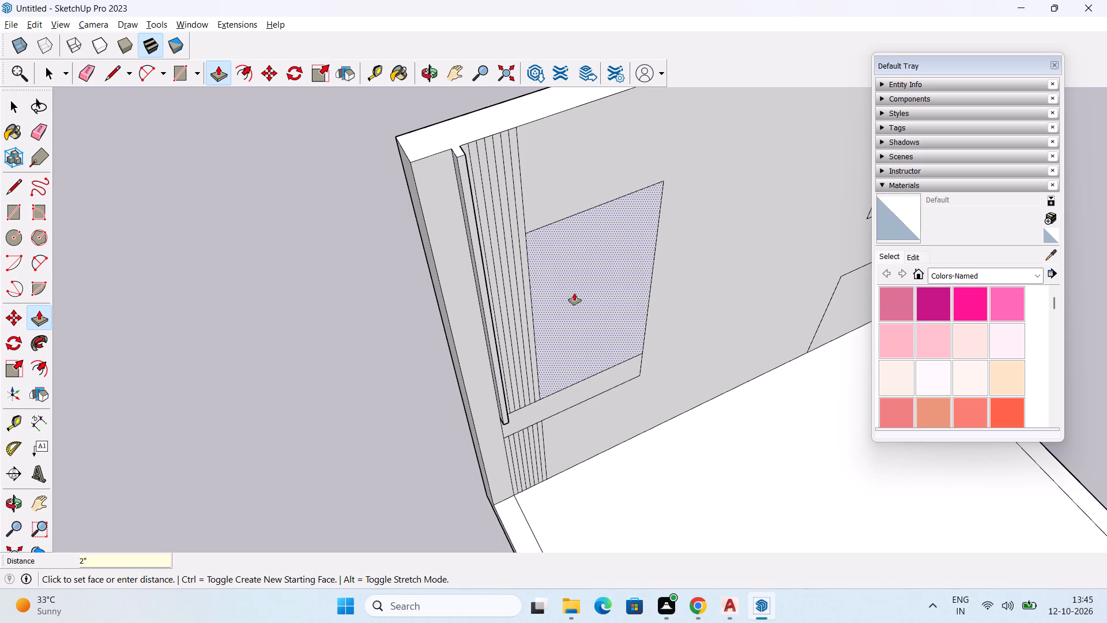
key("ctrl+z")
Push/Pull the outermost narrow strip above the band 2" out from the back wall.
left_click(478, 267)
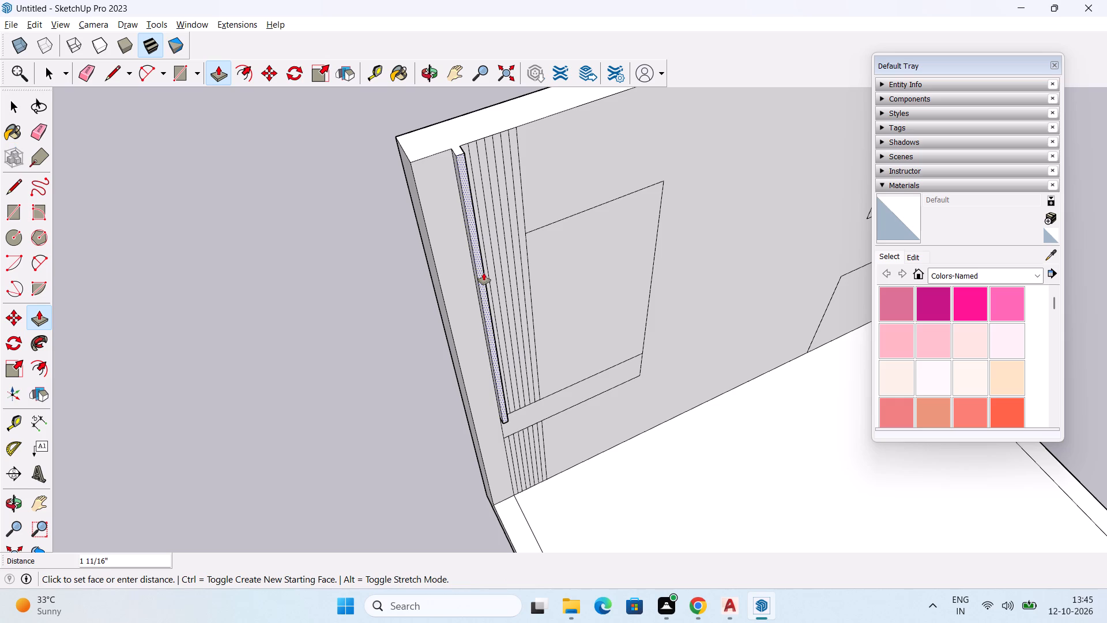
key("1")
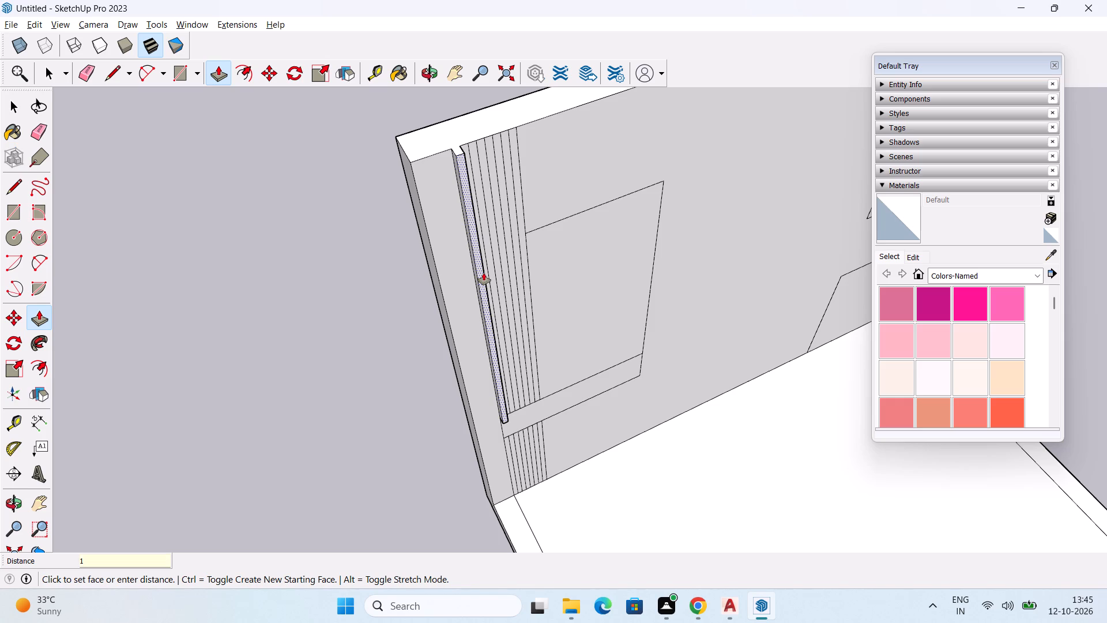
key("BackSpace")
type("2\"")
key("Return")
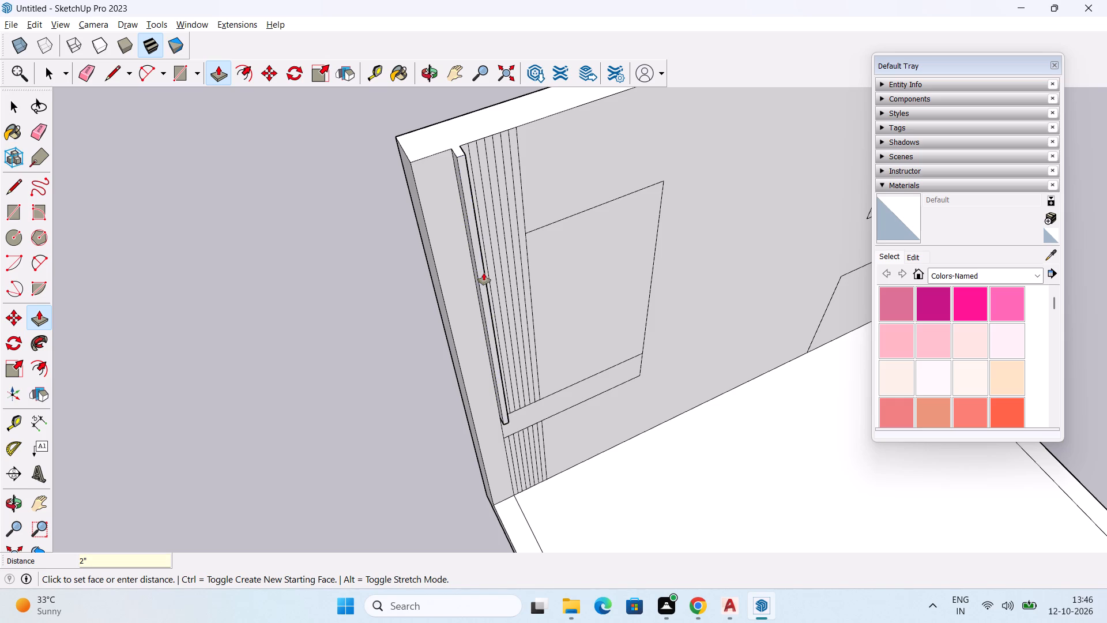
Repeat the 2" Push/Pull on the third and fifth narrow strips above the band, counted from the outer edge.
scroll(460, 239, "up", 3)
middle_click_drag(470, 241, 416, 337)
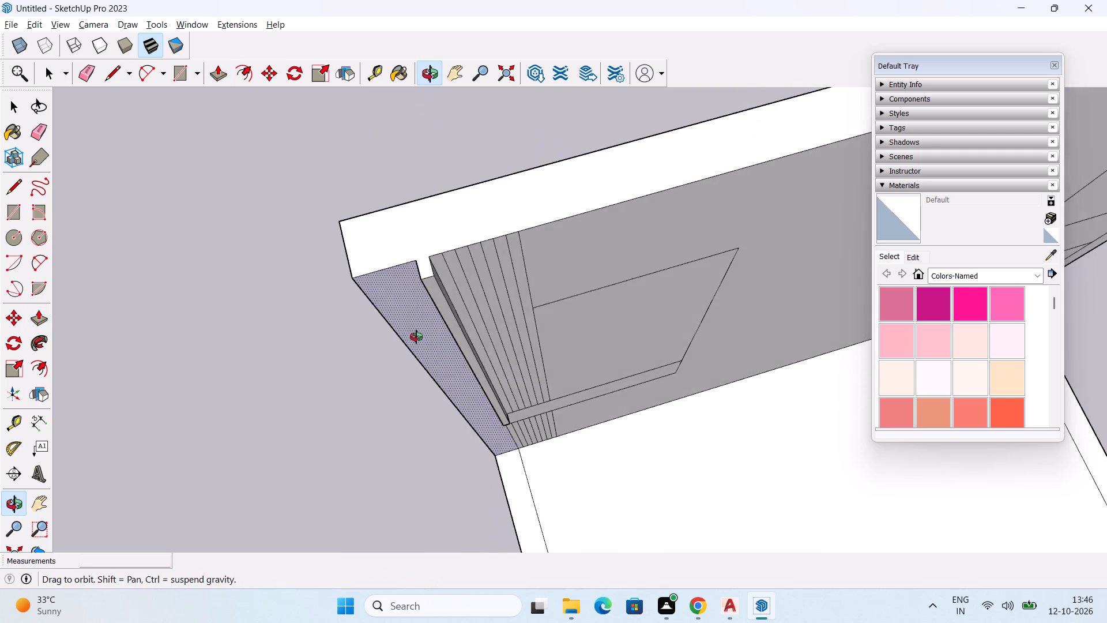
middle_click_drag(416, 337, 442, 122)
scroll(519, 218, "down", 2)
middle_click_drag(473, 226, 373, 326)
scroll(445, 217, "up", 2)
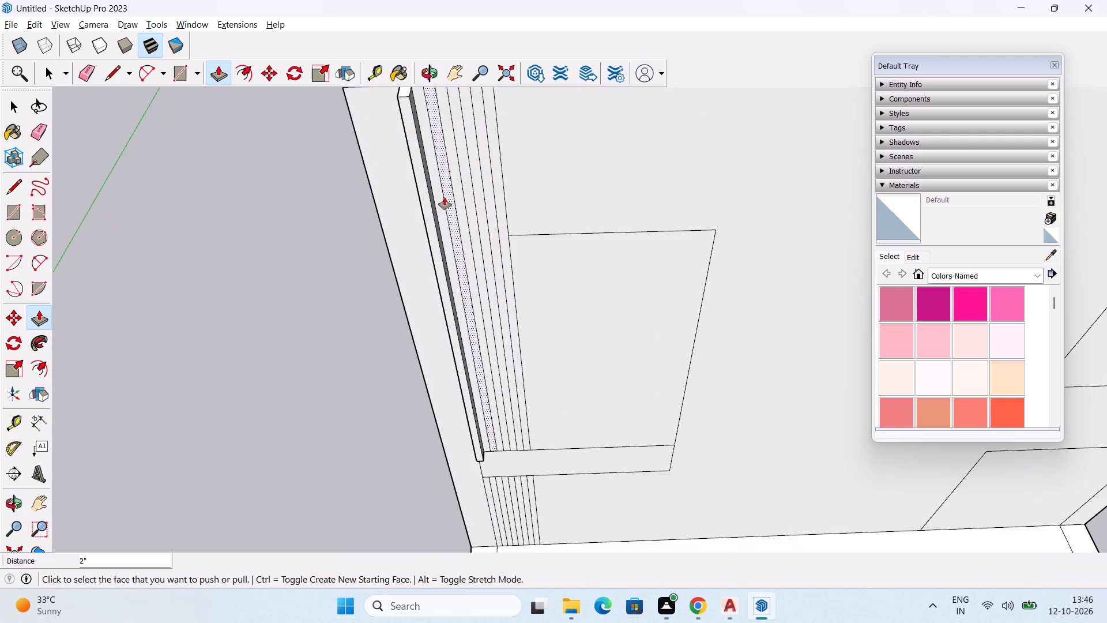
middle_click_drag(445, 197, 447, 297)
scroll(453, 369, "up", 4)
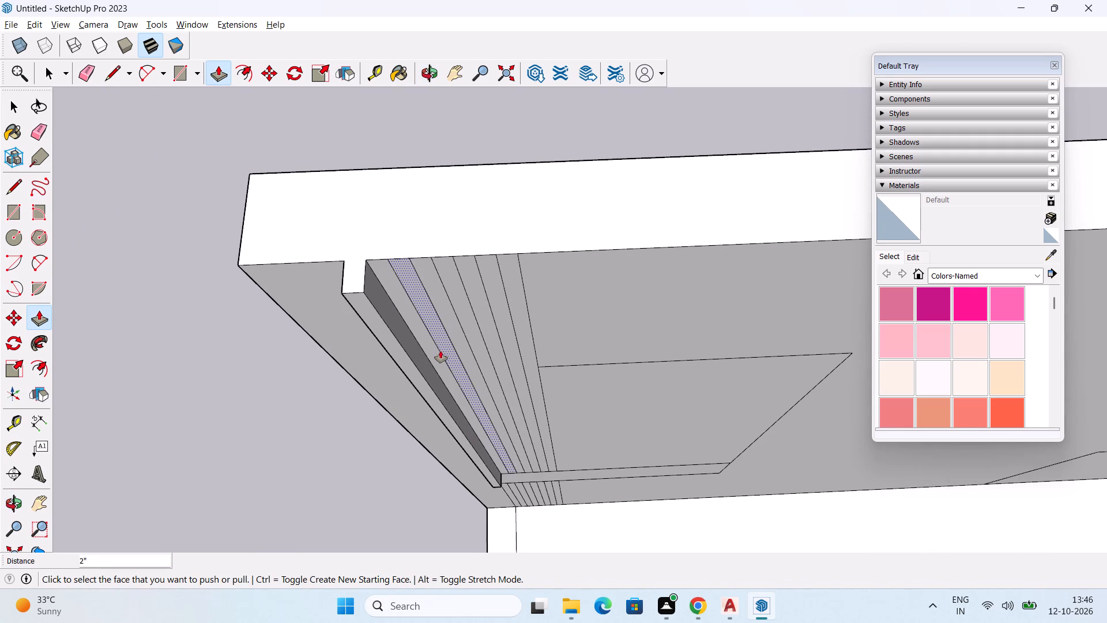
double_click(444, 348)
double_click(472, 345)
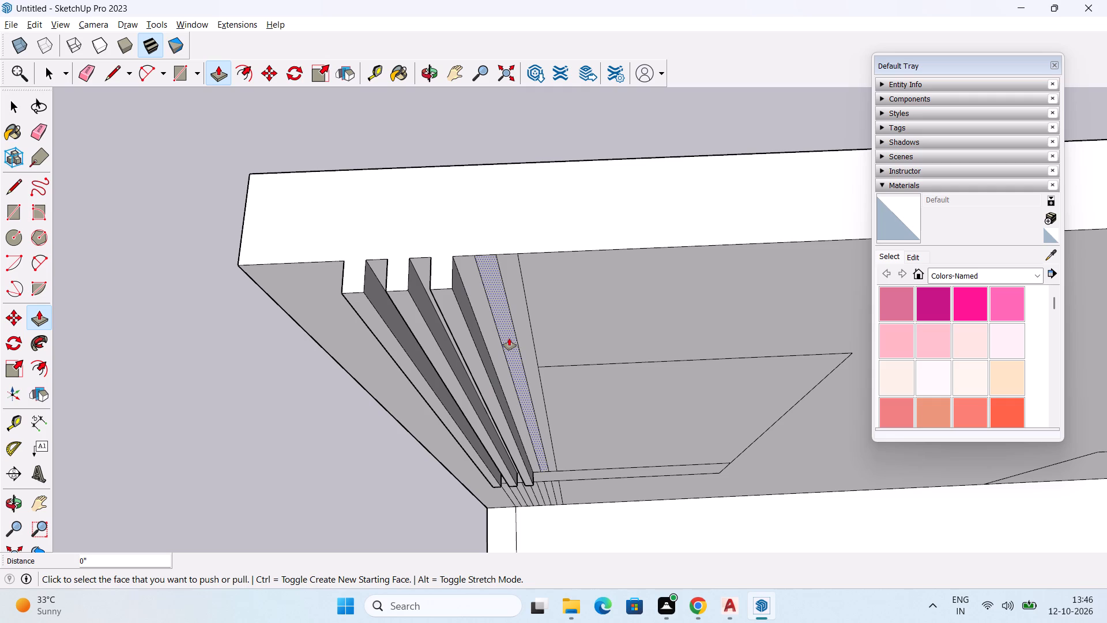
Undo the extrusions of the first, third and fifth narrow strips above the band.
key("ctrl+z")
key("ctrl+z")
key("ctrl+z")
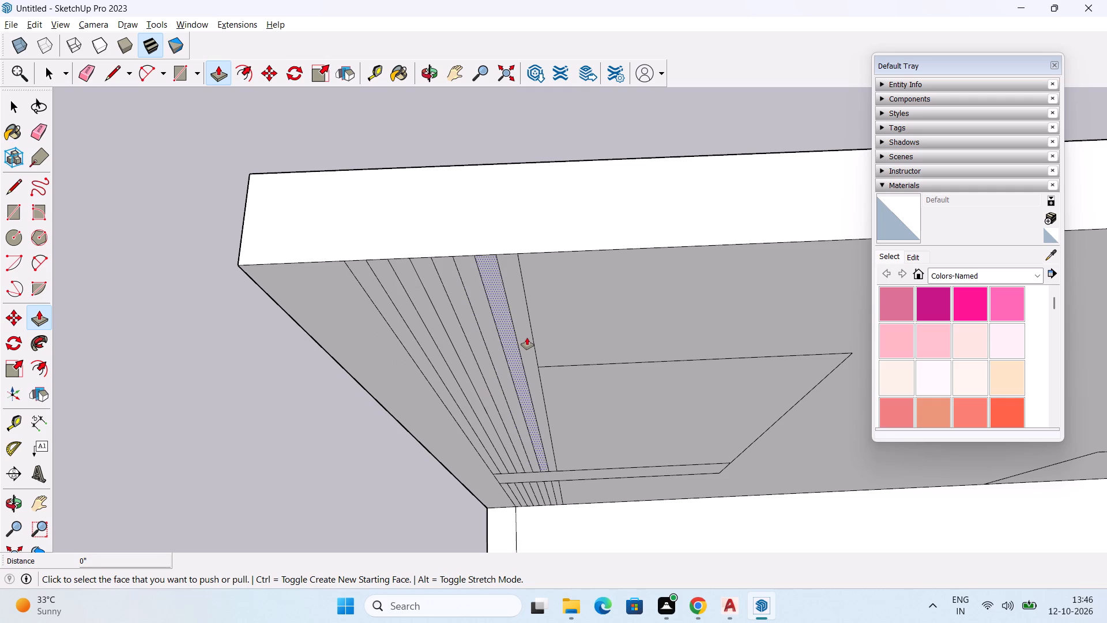
Pull every other narrow strip above the band 2" out from the wall, starting with the innermost strip.
double_click(527, 337)
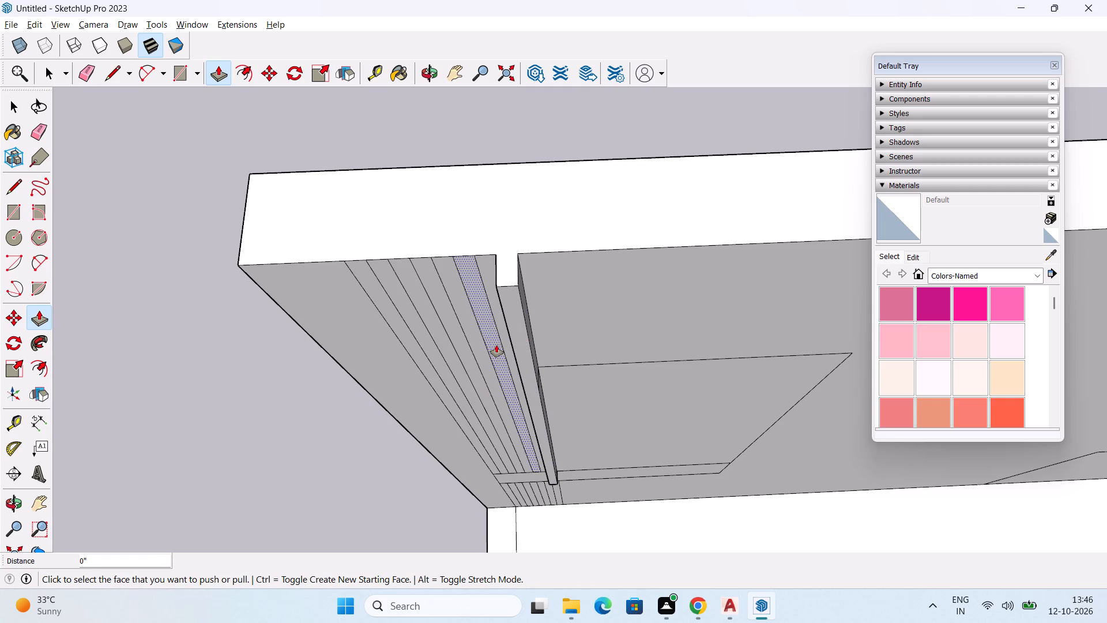
double_click(496, 345)
double_click(458, 344)
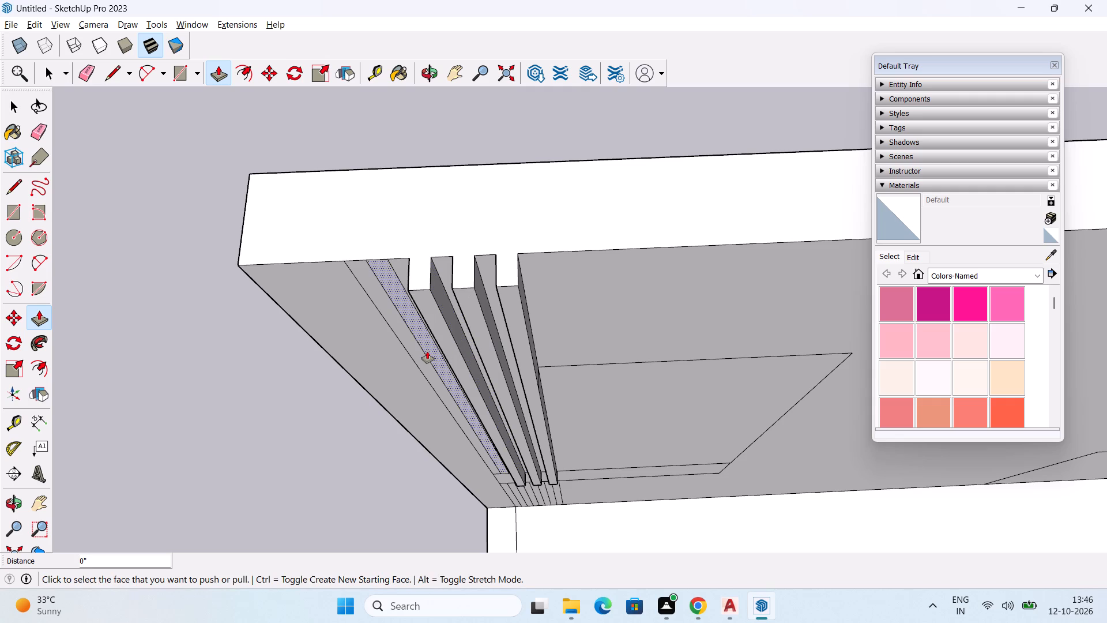
double_click(427, 351)
Pull every other narrow strip below the band 2" out from the back wall, starting with the innermost strip.
scroll(439, 351, "down", 7)
middle_click_drag(490, 397, 524, 337)
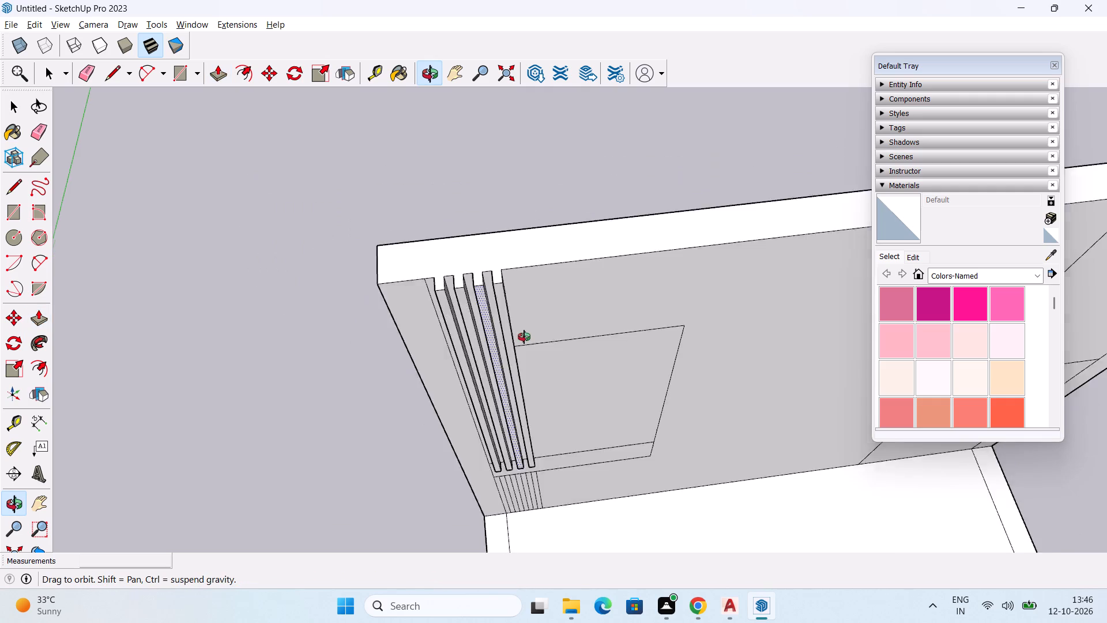
middle_click_drag(524, 337, 579, 270)
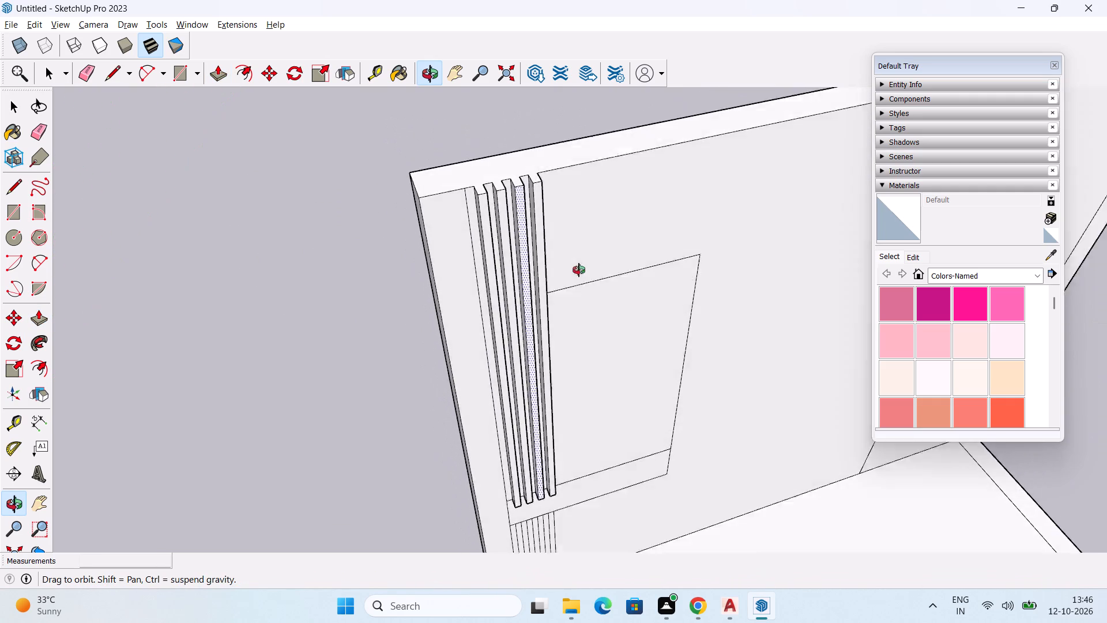
middle_click_drag(579, 270, 538, 232)
scroll(536, 399, "down", 2)
middle_click_drag(538, 418, 512, 316)
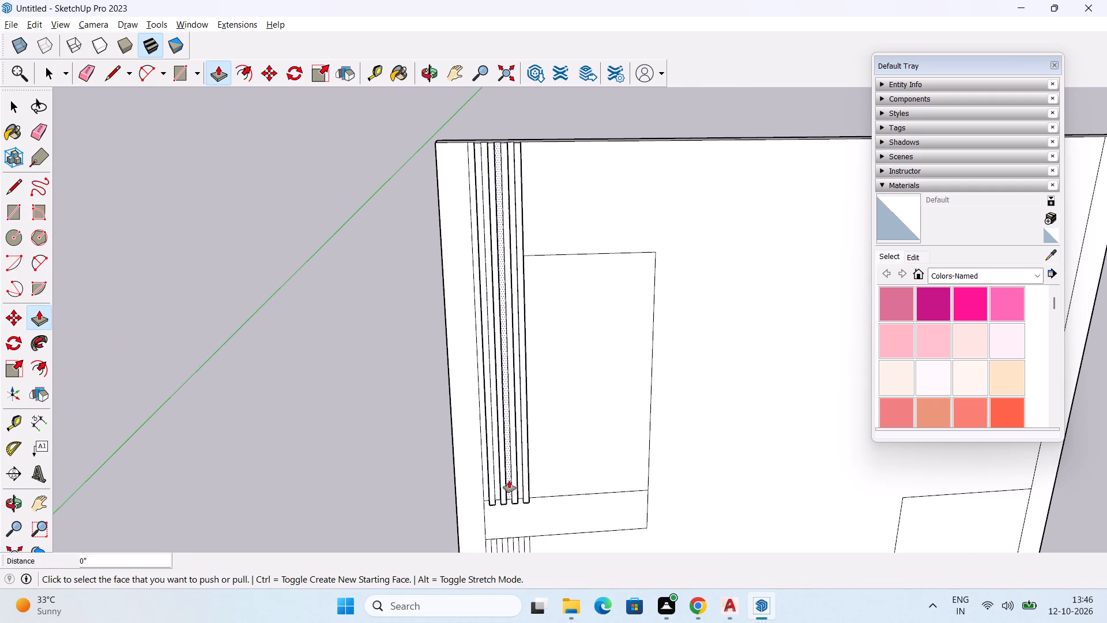
middle_click_drag(516, 479, 517, 333, "shift")
scroll(524, 466, "up", 6)
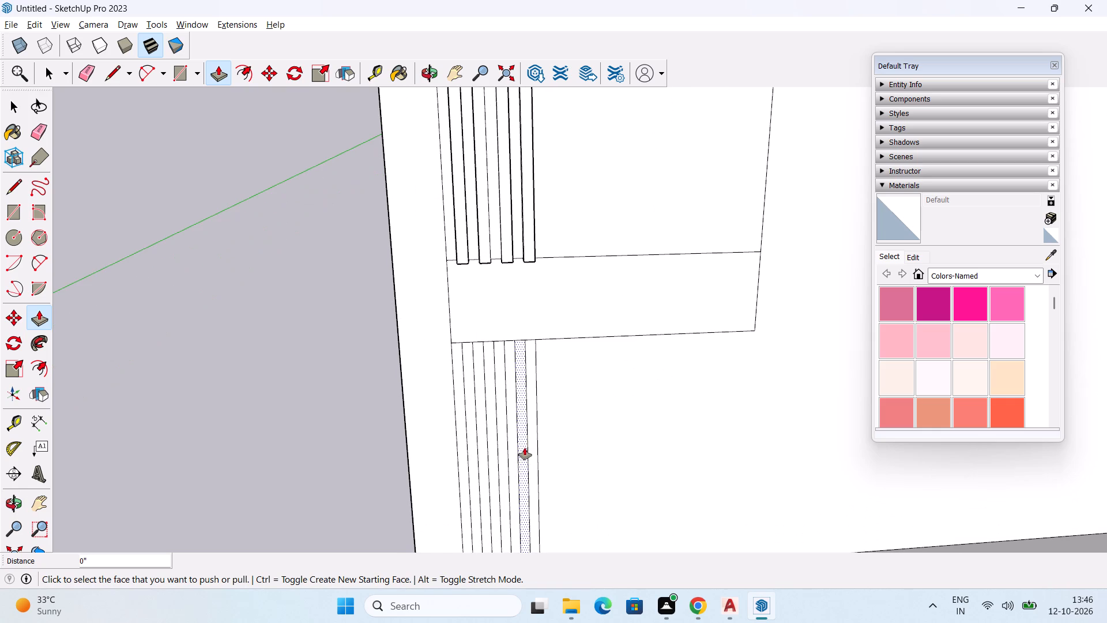
left_click(533, 444)
left_click(533, 444)
double_click(515, 441)
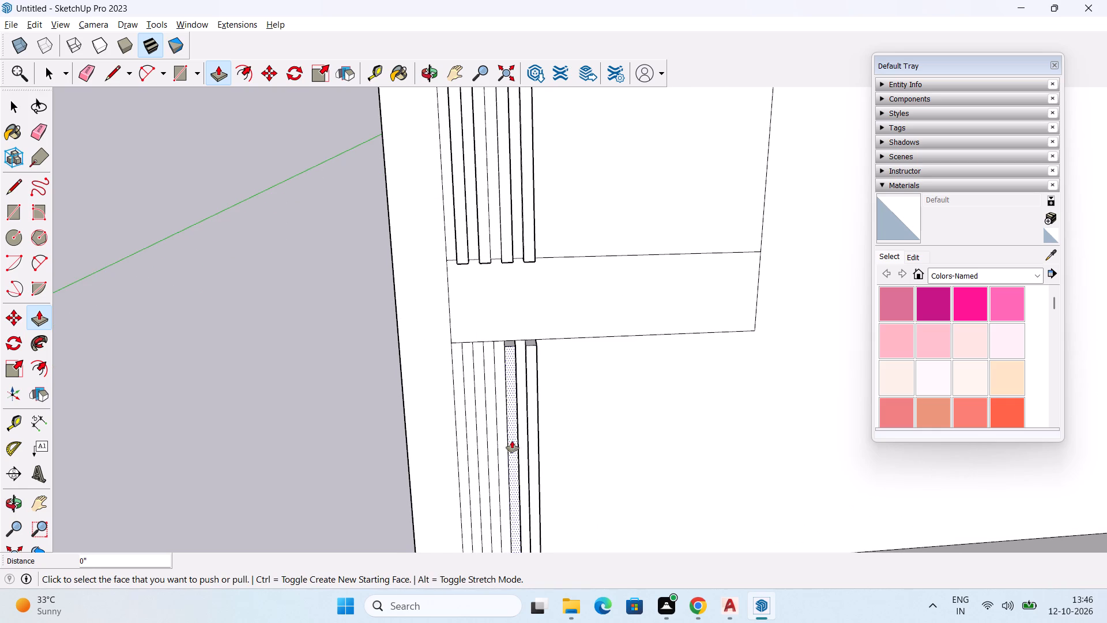
double_click(497, 439)
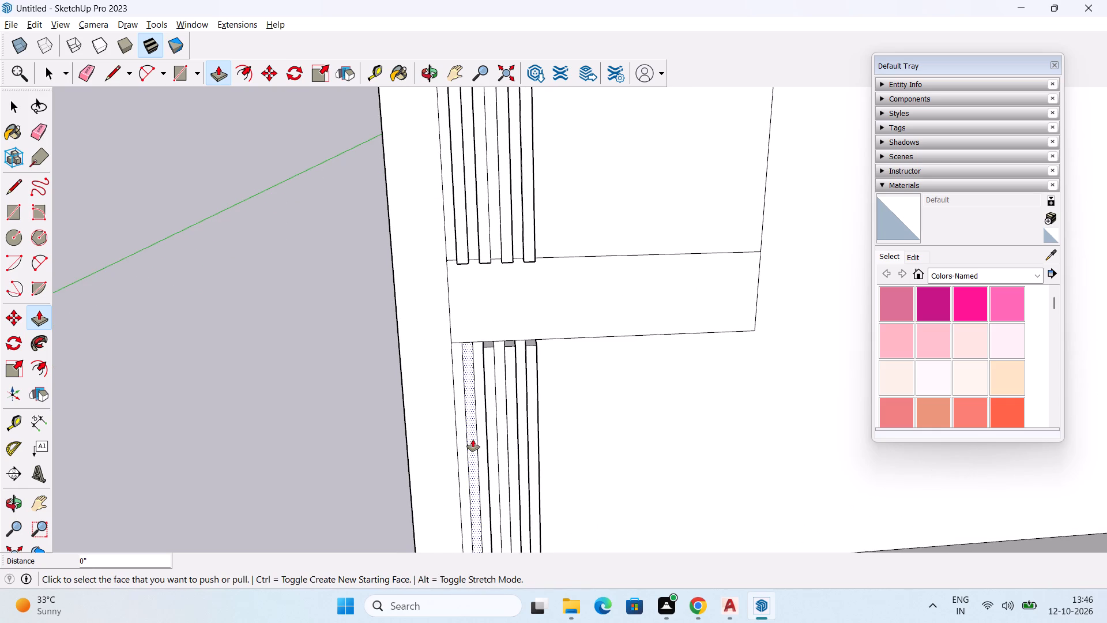
double_click(475, 440)
Push/Pull the rectangular panel above the band 2" out from the back wall, flush with the adjacent strips.
scroll(503, 390, "down", 3)
middle_click_drag(514, 380, 522, 476)
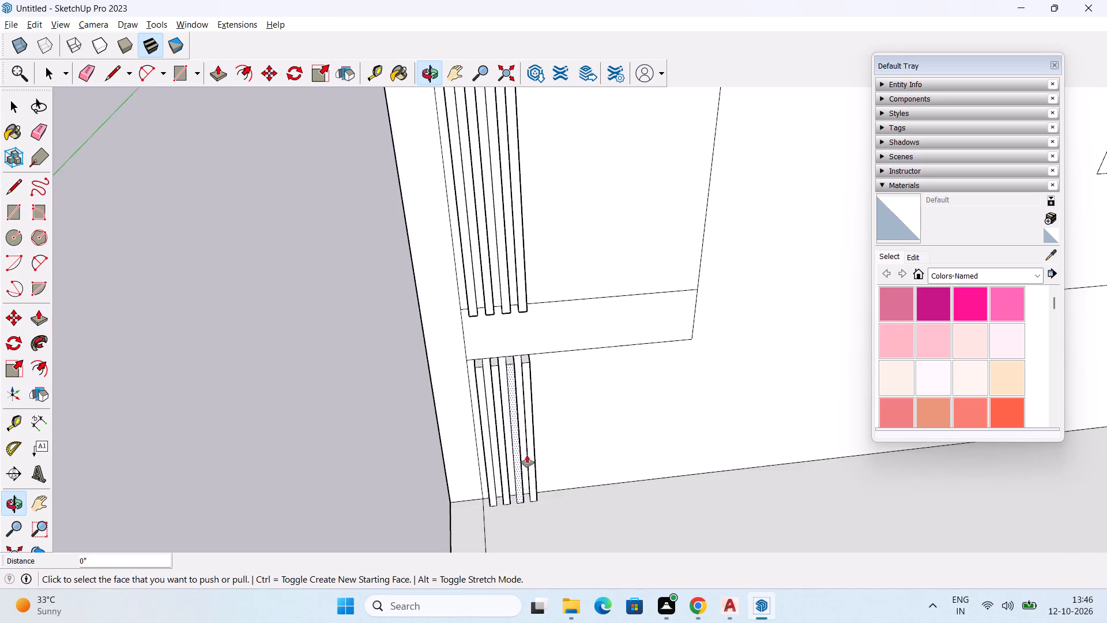
scroll(538, 427, "down", 7)
middle_click_drag(556, 413, 553, 430)
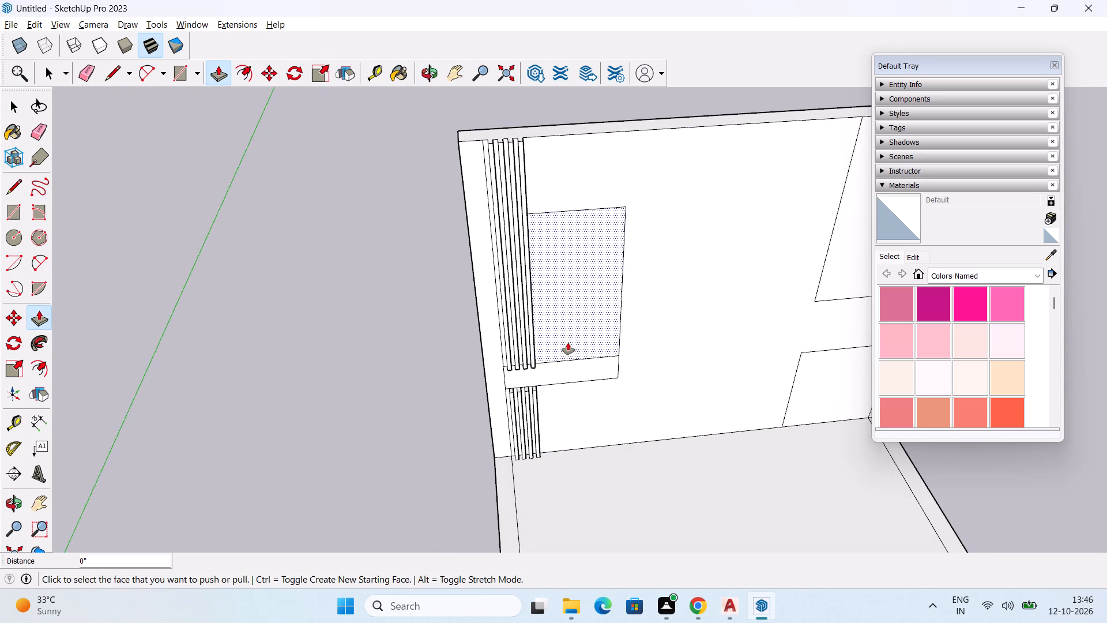
left_click(568, 343)
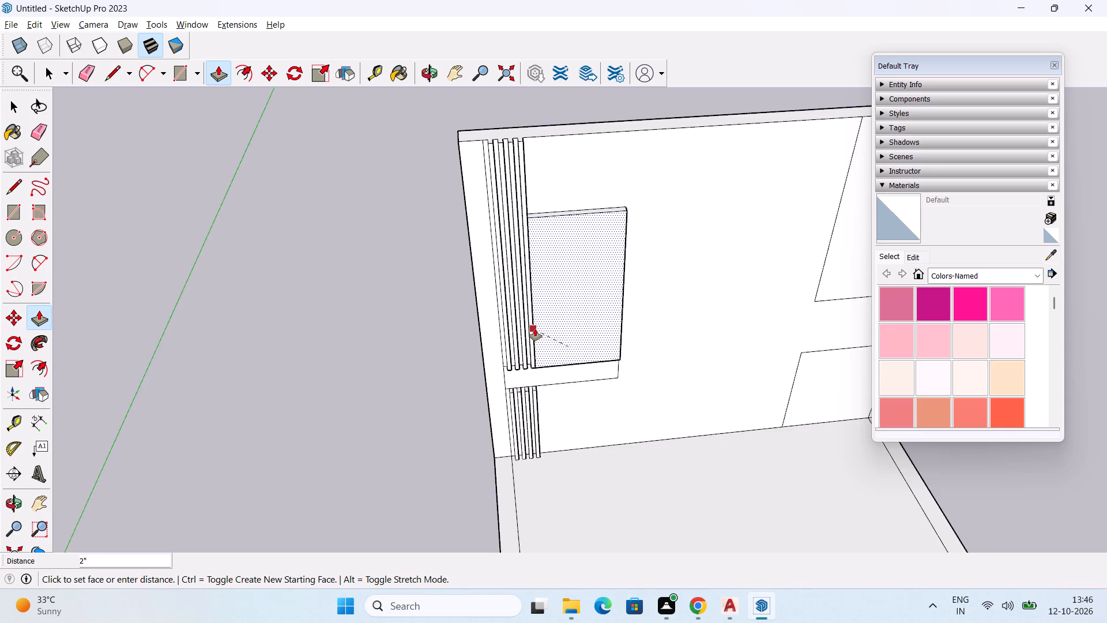
scroll(535, 329, "up", 3)
middle_click_drag(535, 329, 510, 429)
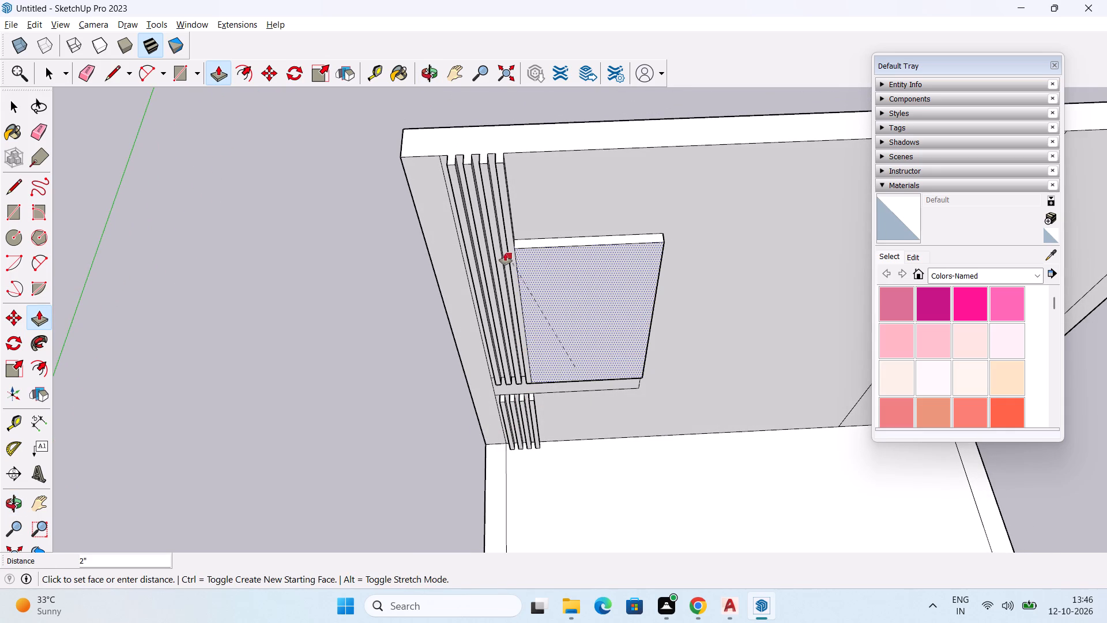
left_click(513, 232)
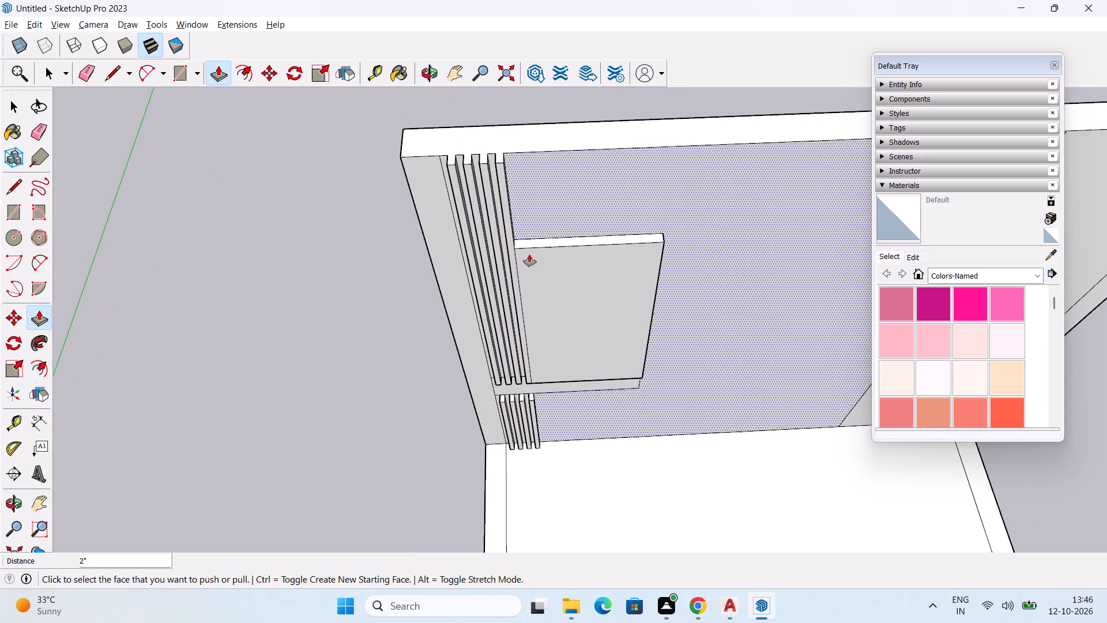
Push/Pull the band beneath the panel 2" out from the back wall.
scroll(598, 374, "down", 2)
middle_click_drag(603, 448, 599, 282)
middle_click_drag(637, 423, 651, 370)
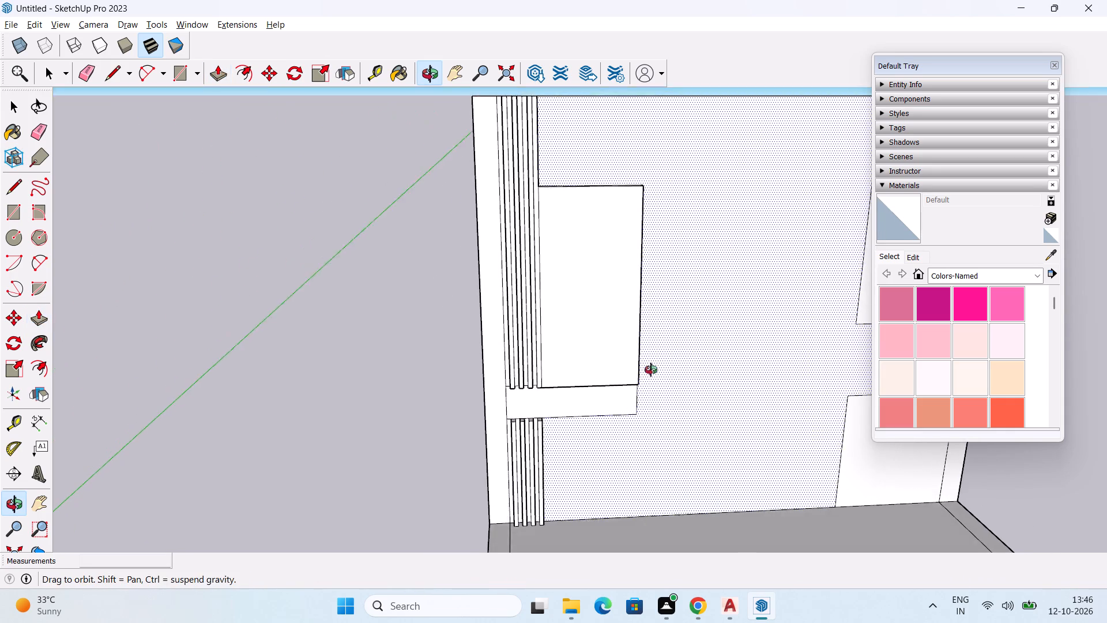
middle_click_drag(651, 370, 651, 365)
scroll(615, 441, "up", 2)
middle_click_drag(615, 424, 692, 451)
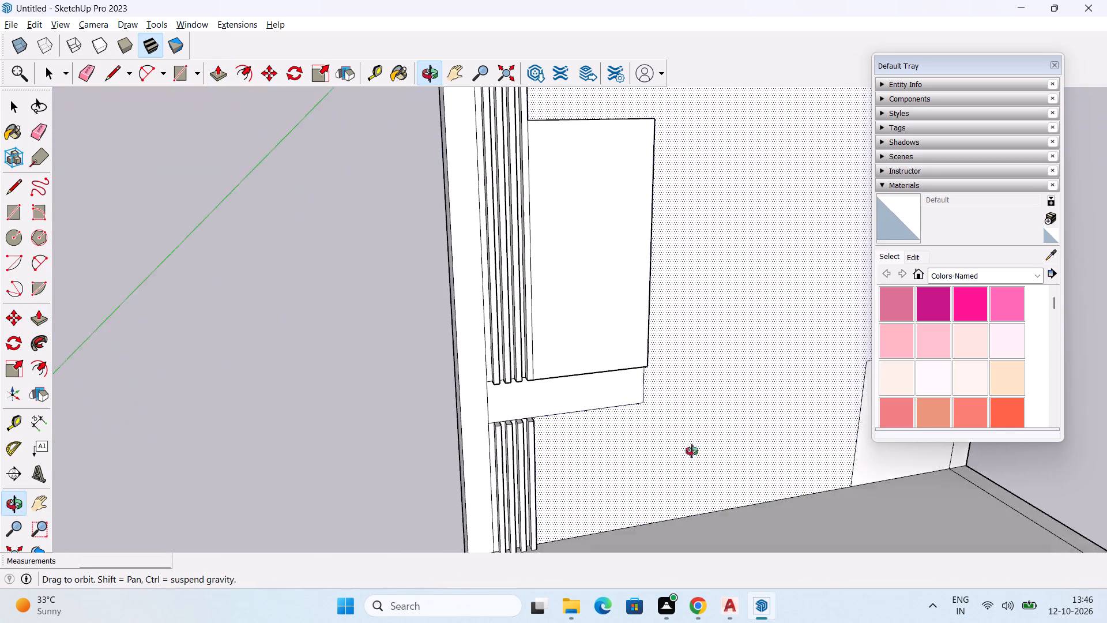
middle_click_drag(692, 451, 717, 484)
left_click(591, 385)
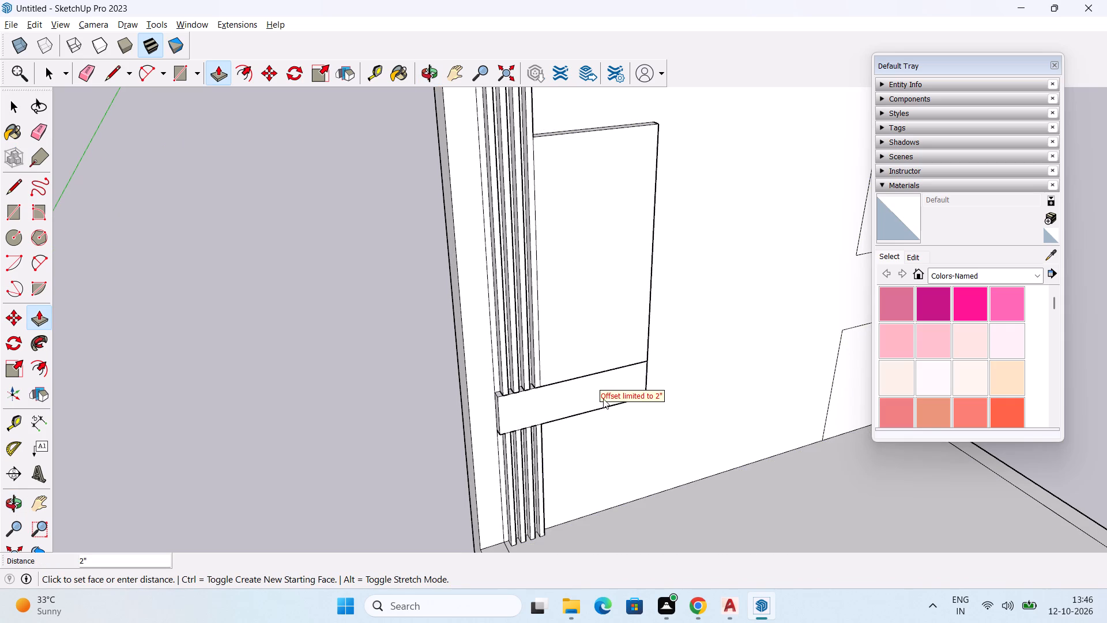
left_click(603, 422)
Extrude the band's front face further into a shelf, trying 2' and 1' before settling on 1'6".
left_click(589, 392)
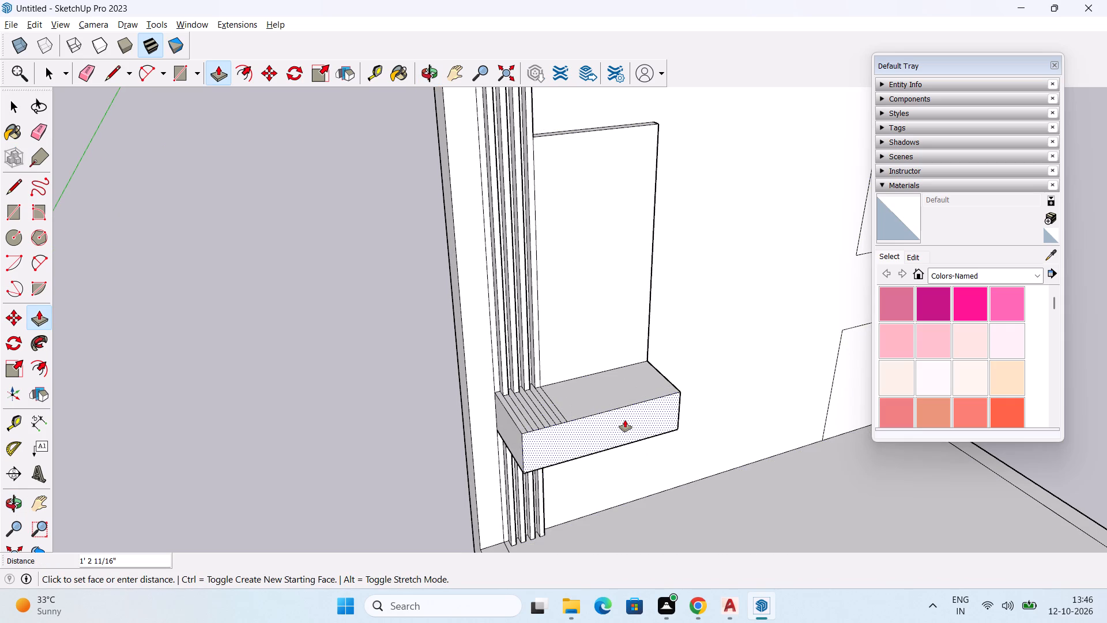
type("2'")
key("Return")
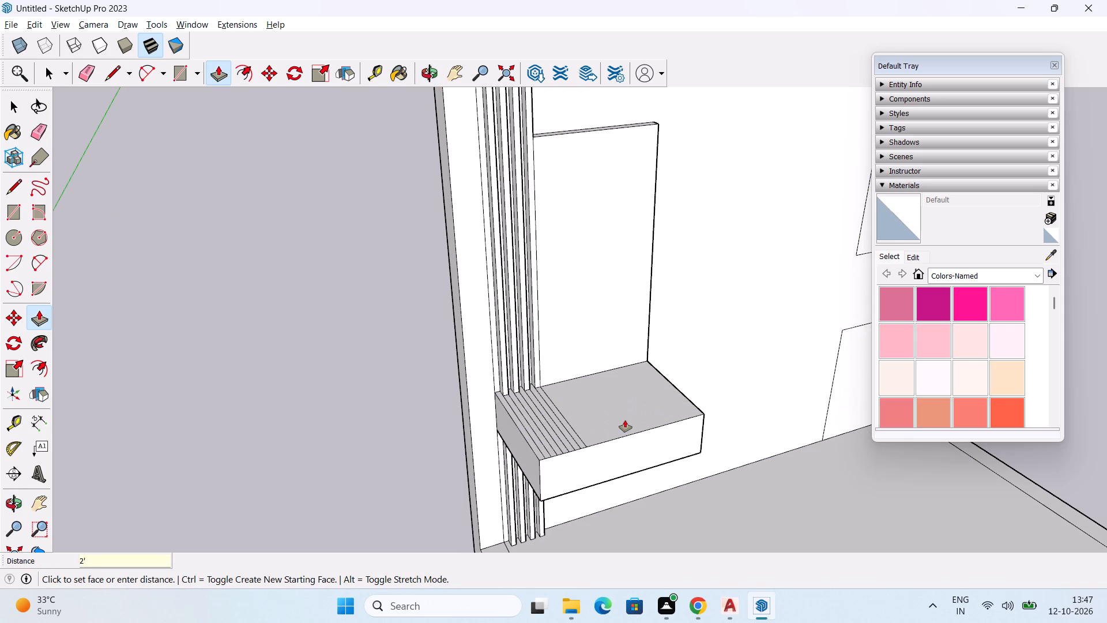
type("1'")
key("Return")
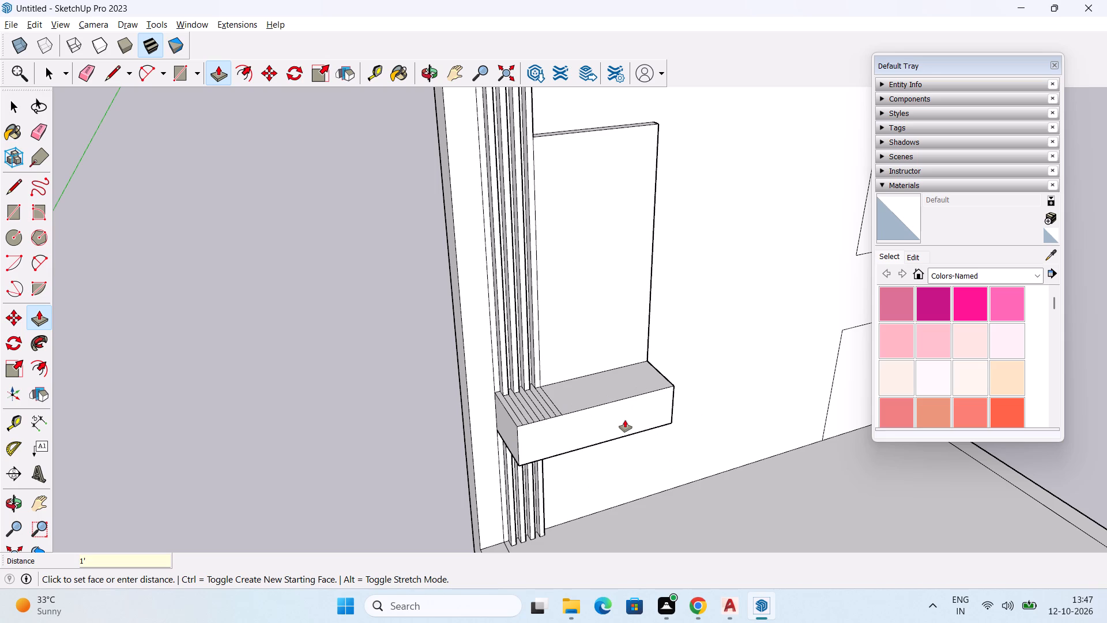
key("1")
type("'6\"")
key("Return")
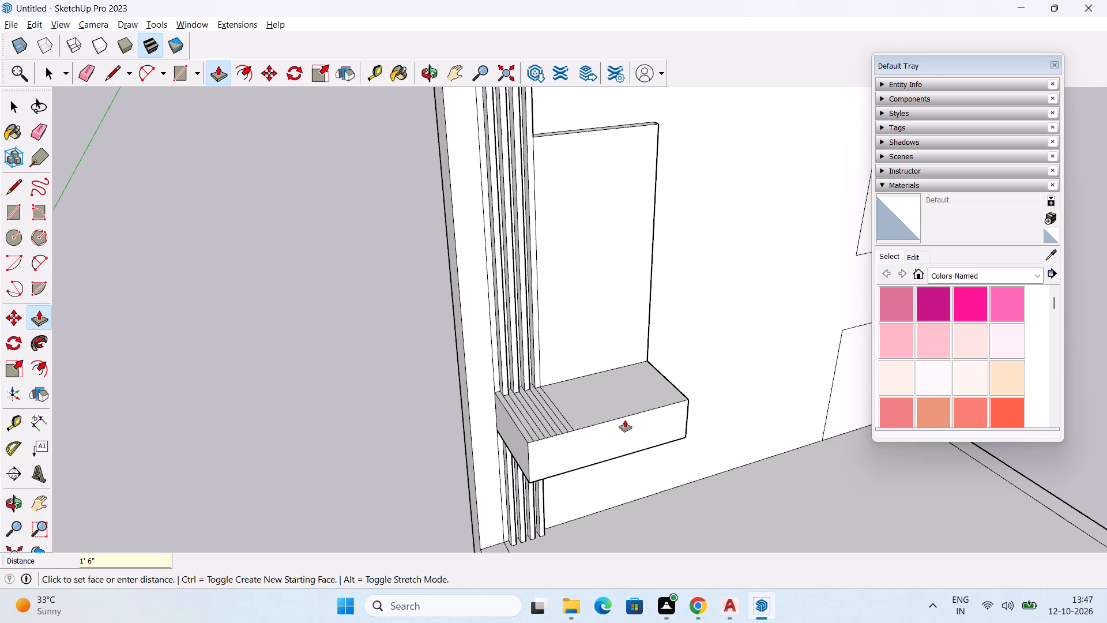
Erase the strip lines running across the top and underside of the projecting shelf.
key("space")
key("e")
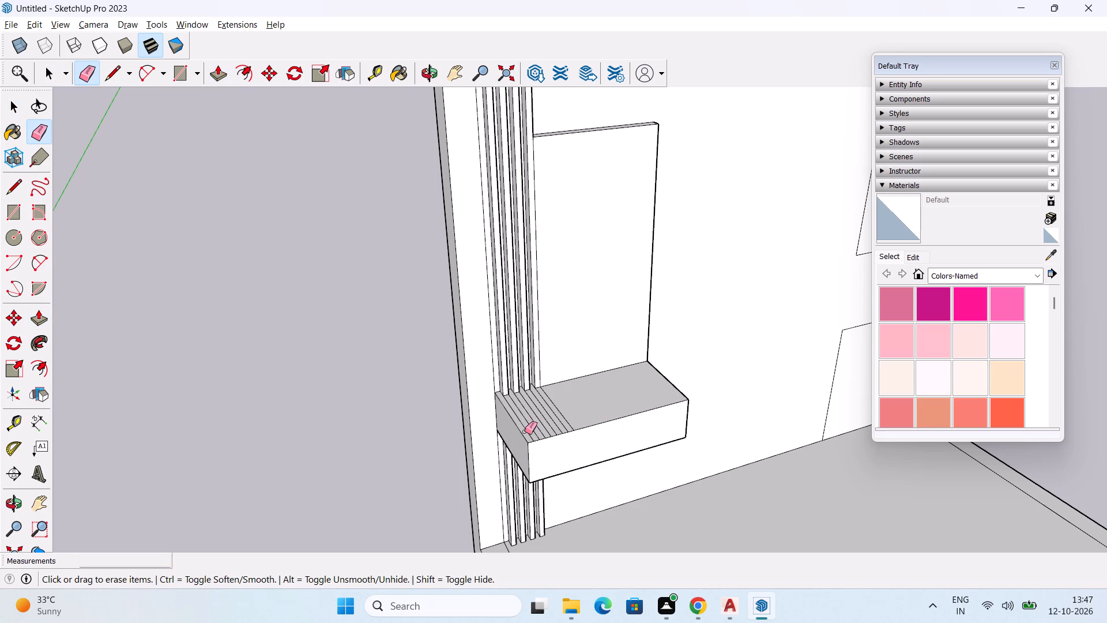
left_click_drag(525, 431, 577, 417)
middle_click_drag(574, 477, 554, 237)
scroll(523, 397, "up", 2)
scroll(527, 348, "up", 10)
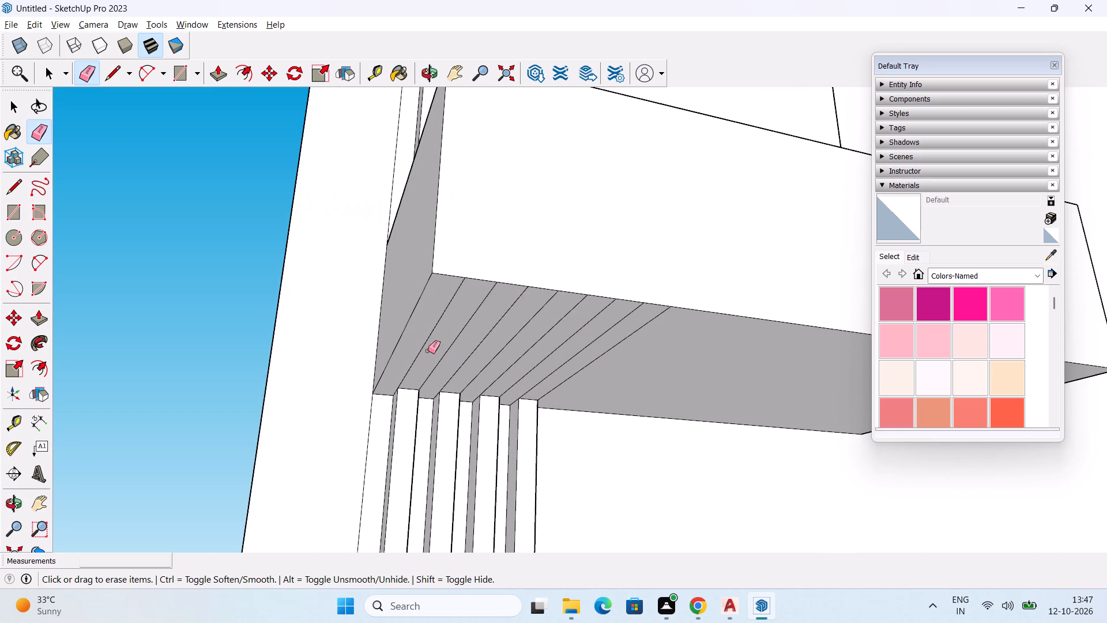
left_click_drag(421, 344, 638, 346)
scroll(633, 386, "down", 7)
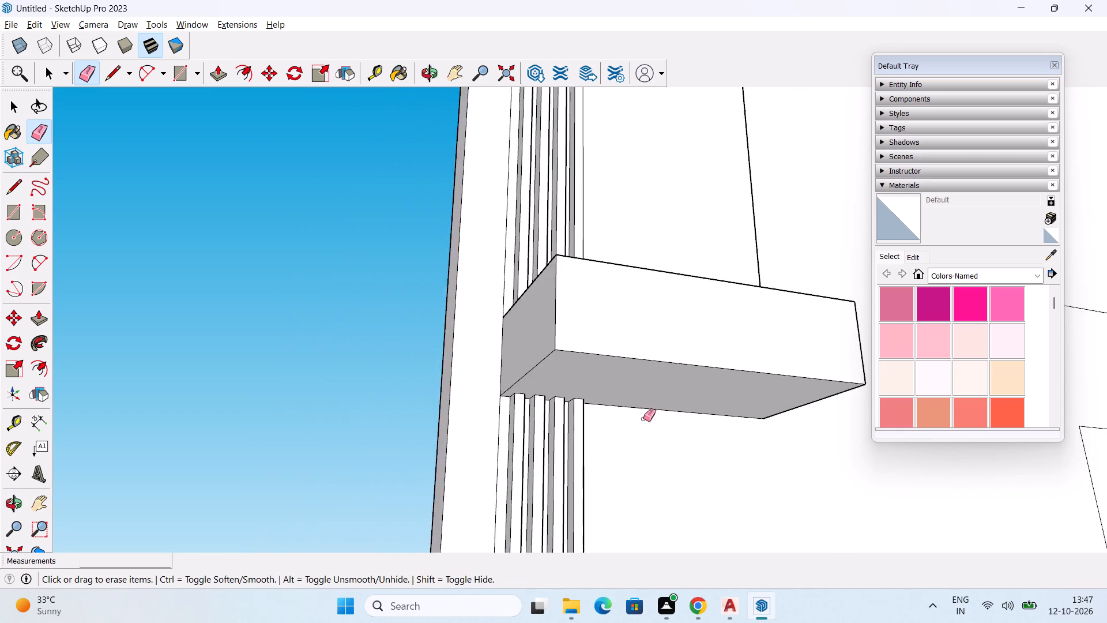
scroll(643, 419, "down", 4)
middle_click_drag(656, 436, 657, 532)
key("space")
Examine the shelf, panel and strips on the back wall from the front of the room.
scroll(668, 442, "down", 4)
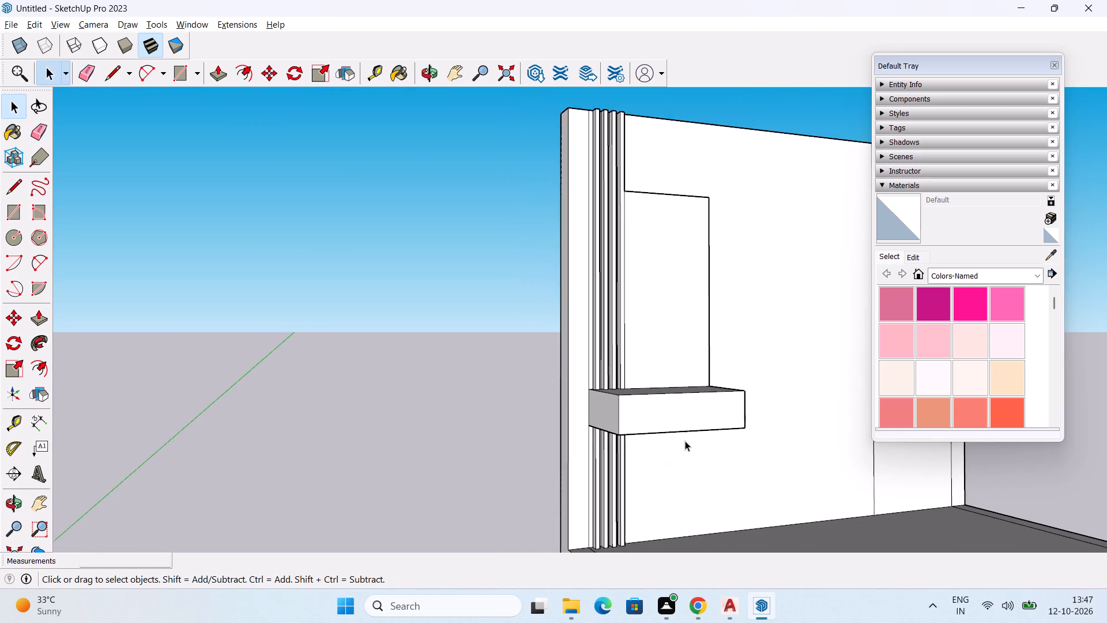
scroll(685, 441, "down", 3)
middle_click_drag(658, 442, 593, 436)
scroll(657, 438, "down", 3)
middle_click_drag(663, 448, 600, 431)
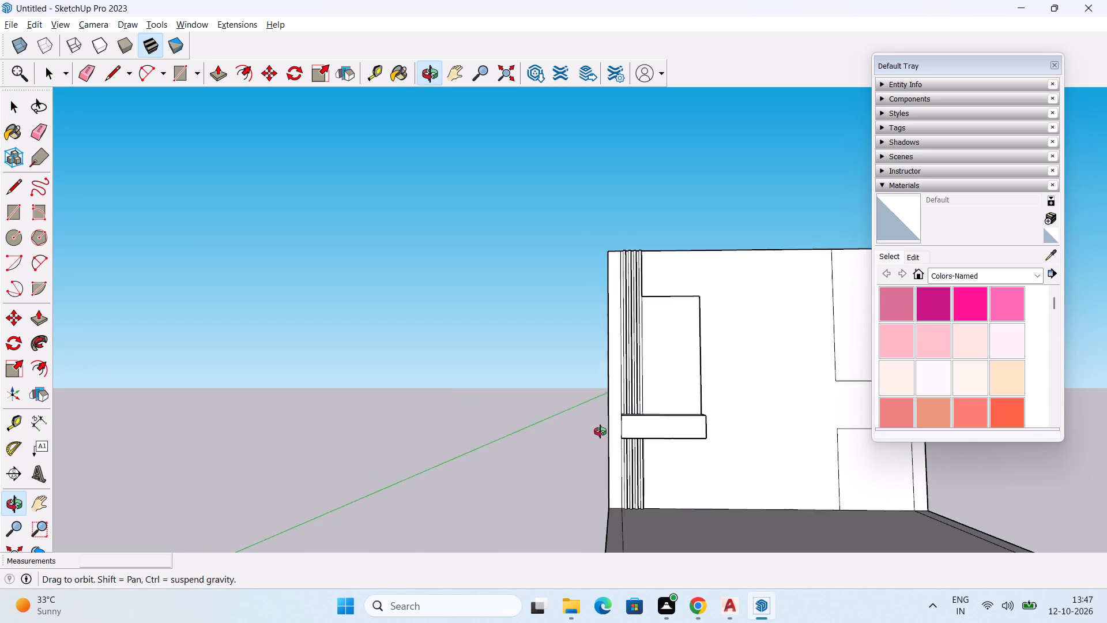
middle_click_drag(600, 431, 597, 431)
middle_click_drag(726, 460, 619, 415, "shift")
scroll(625, 416, "down", 2)
middle_click_drag(647, 434, 675, 459)
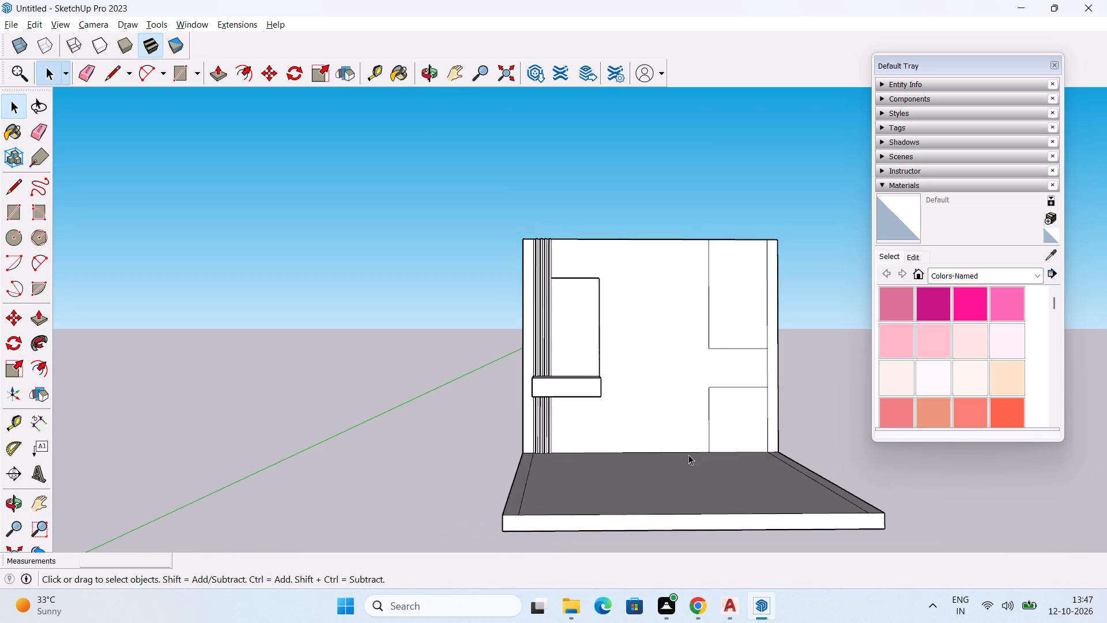
Save the model to the Desktop as CANTER CADD 3.6 BED ROOM.
key("ctrl+s")
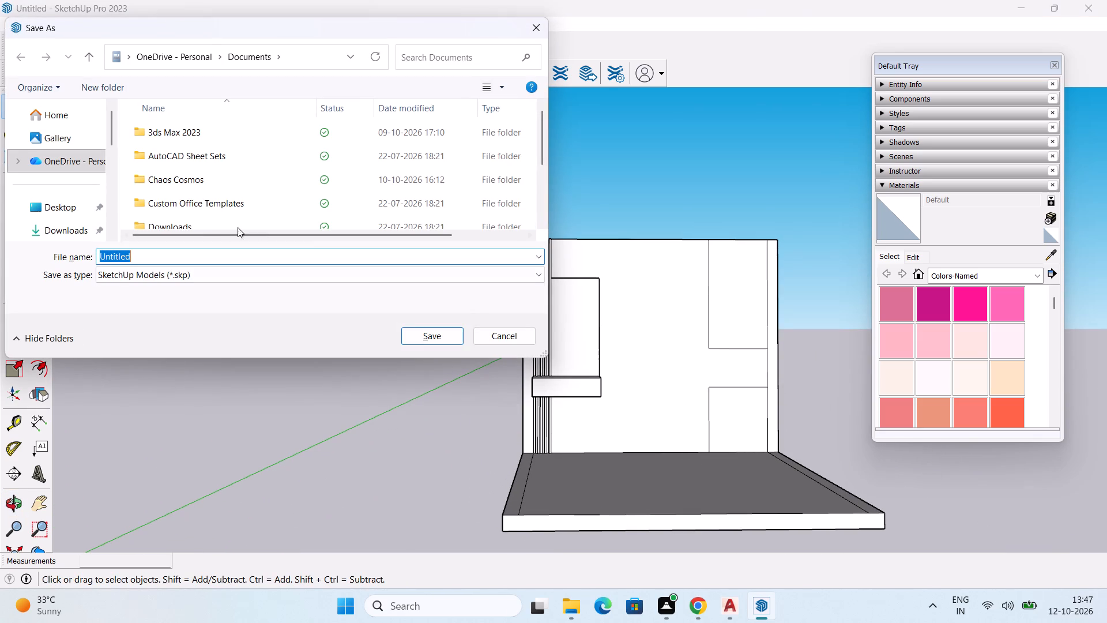
left_click(80, 207)
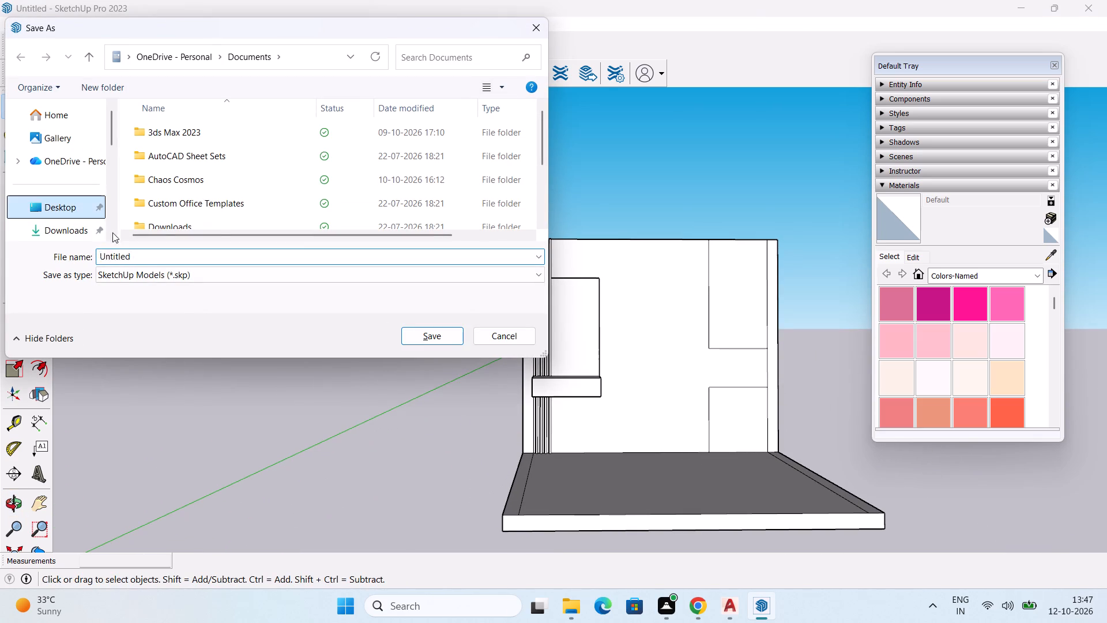
left_click(163, 286)
type("CAN")
left_click(253, 298)
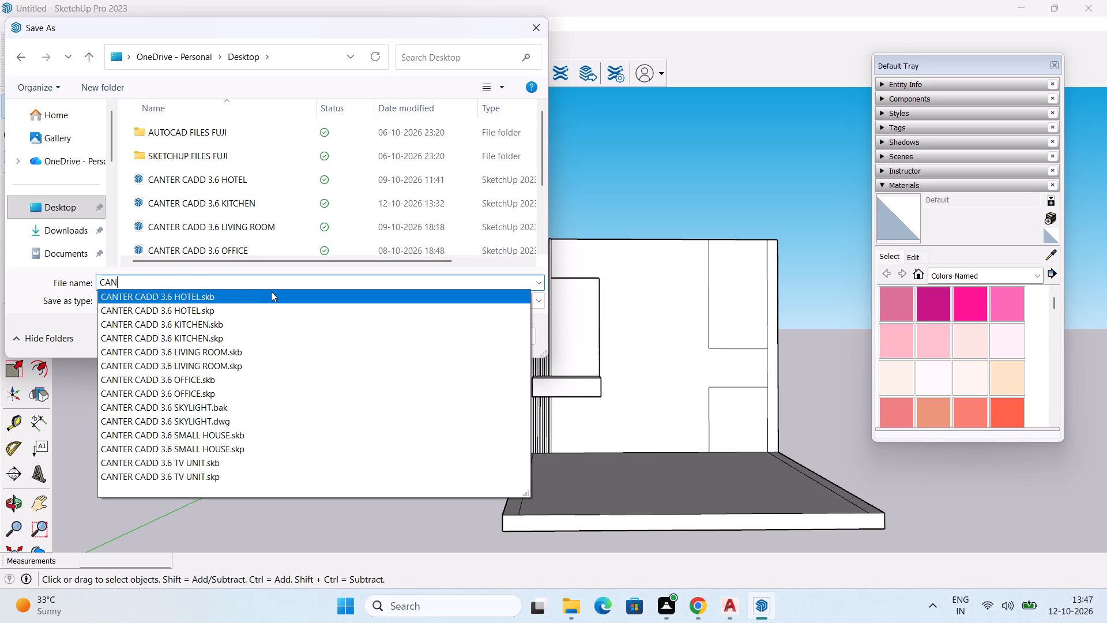
left_click(240, 279)
left_click(240, 279)
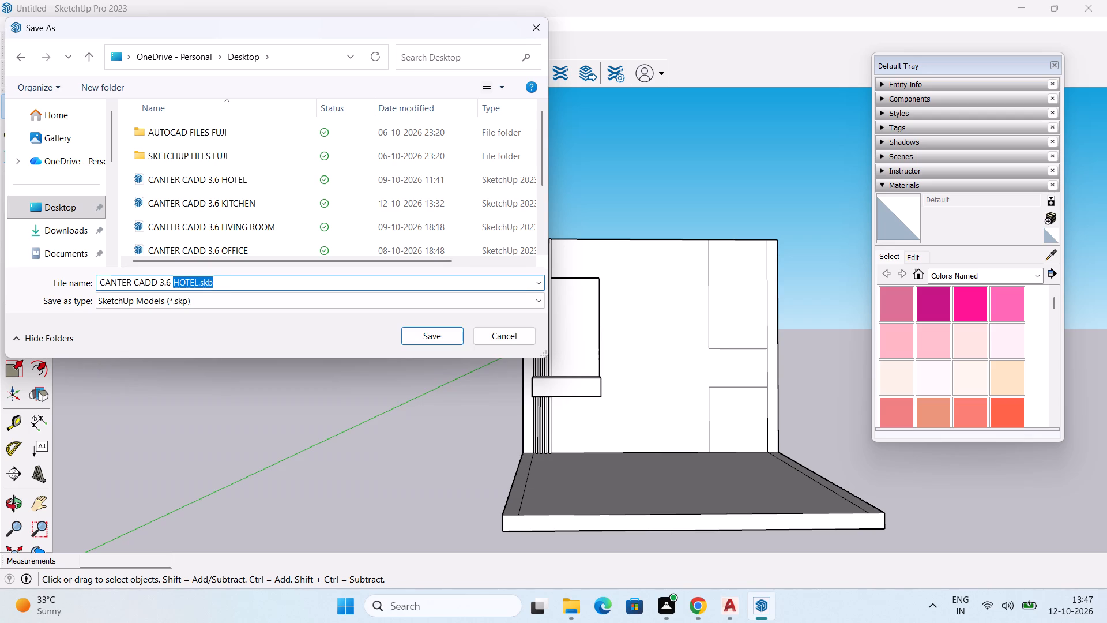
key("BackSpace")
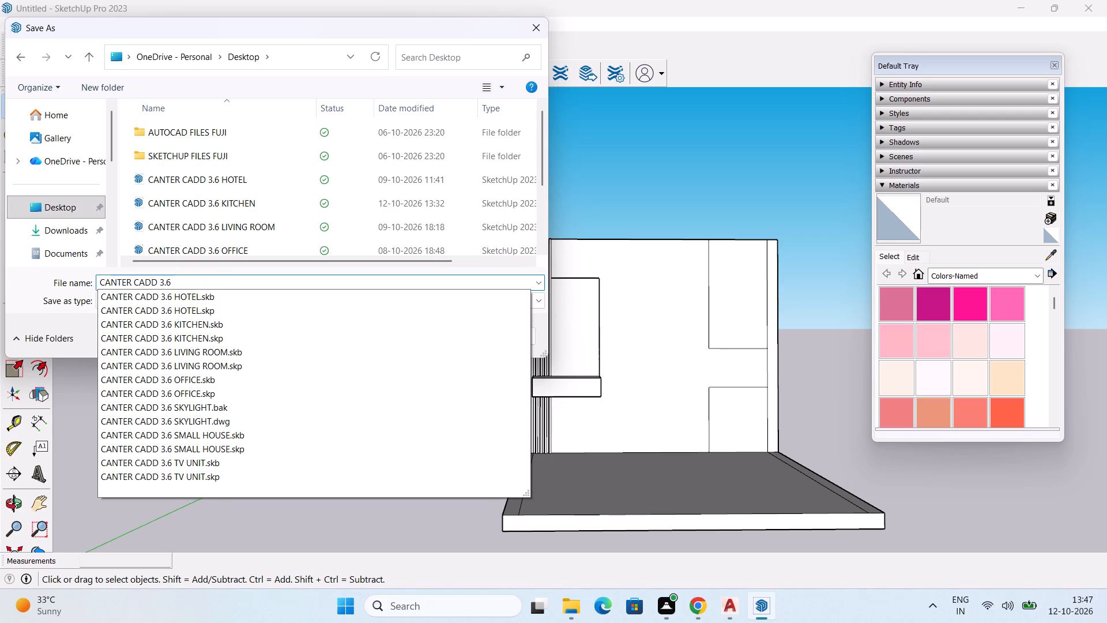
type("BED ROOM")
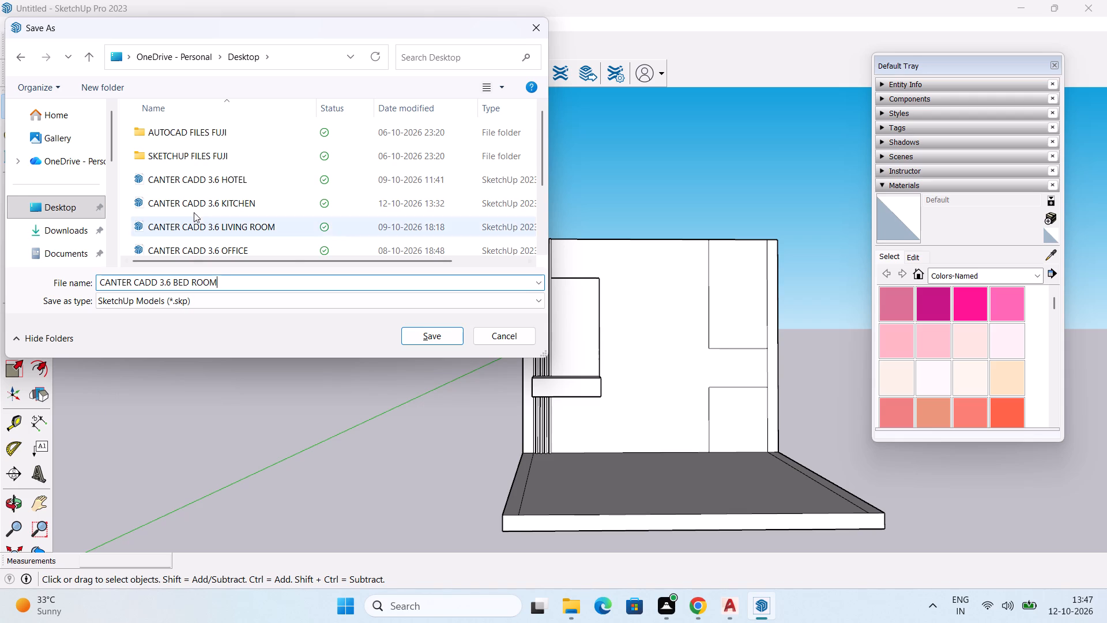
left_click(440, 338)
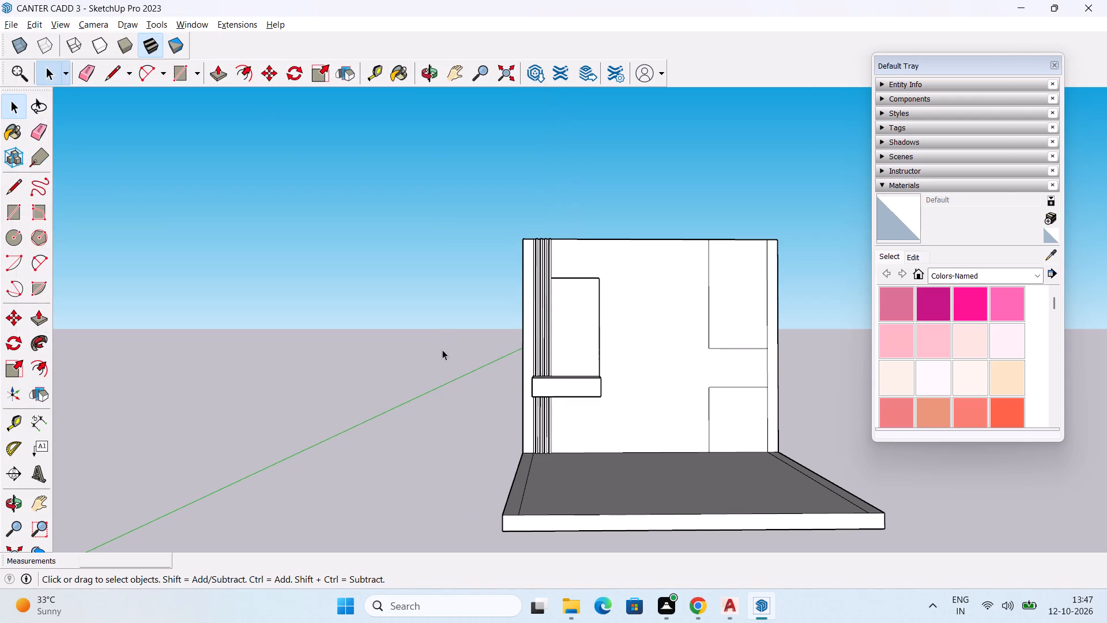
Save the bedroom model again under its existing name.
middle_click_drag(573, 445, 594, 457)
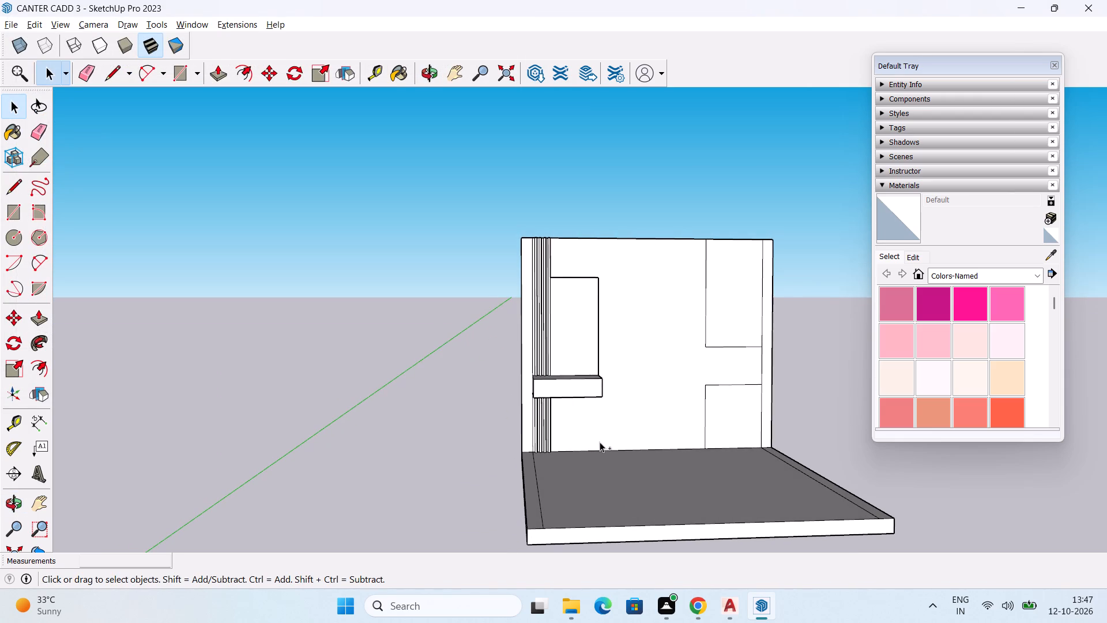
key("ctrl+s")
key("ctrl+s")
key("ctrl+s")
key("ctrl+s")
key("ctrl+s")
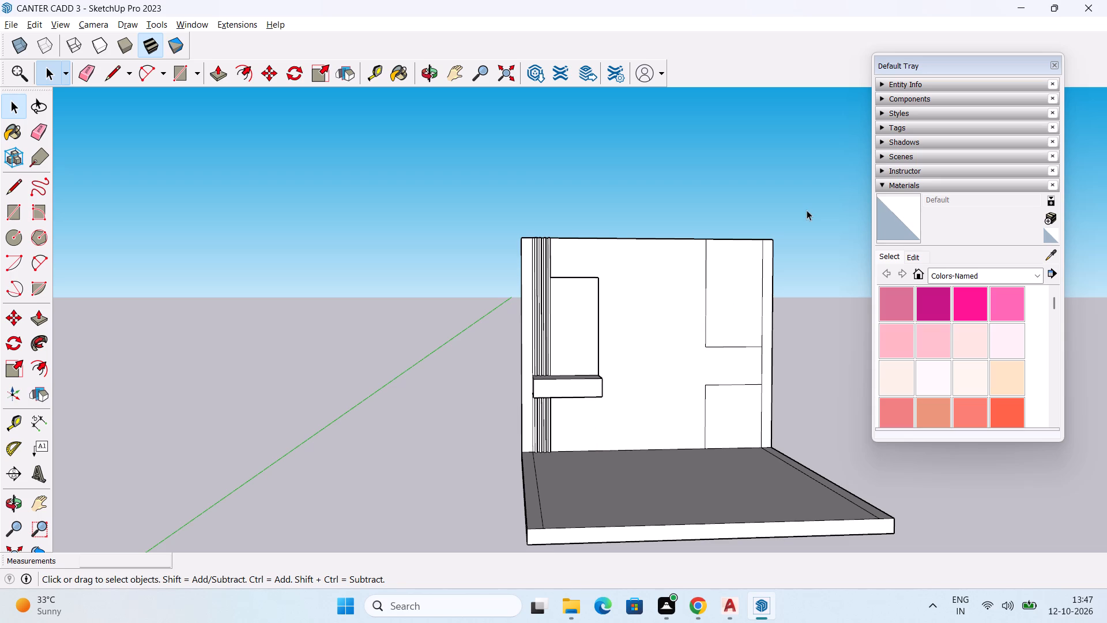
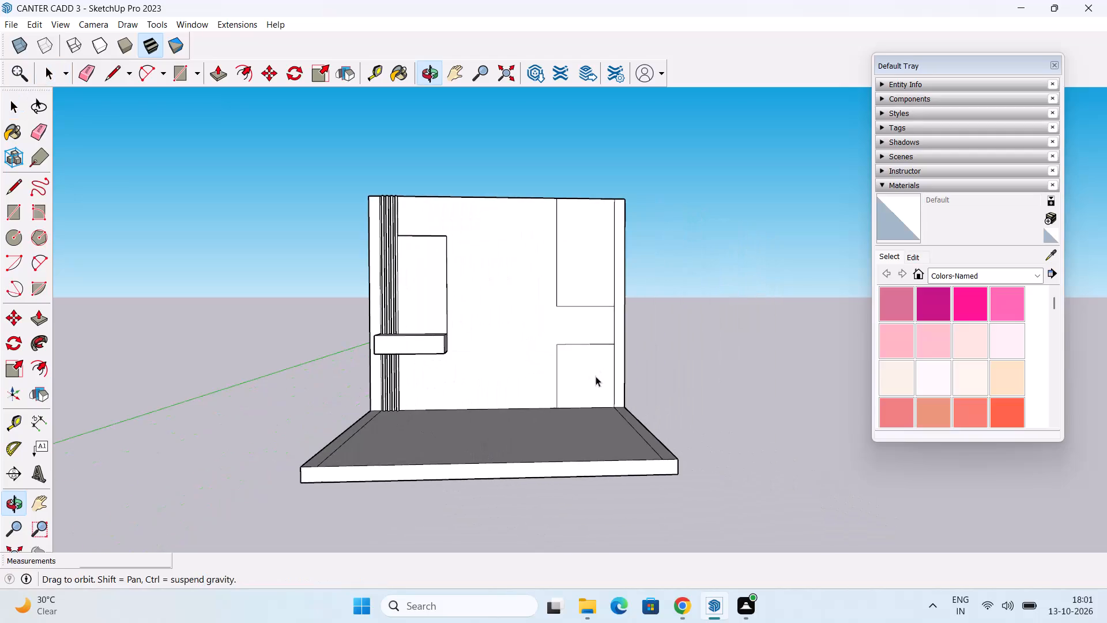
Examine the strips, panel and projecting shelf on the back wall from several angles.
middle_click_drag(526, 398, 658, 463)
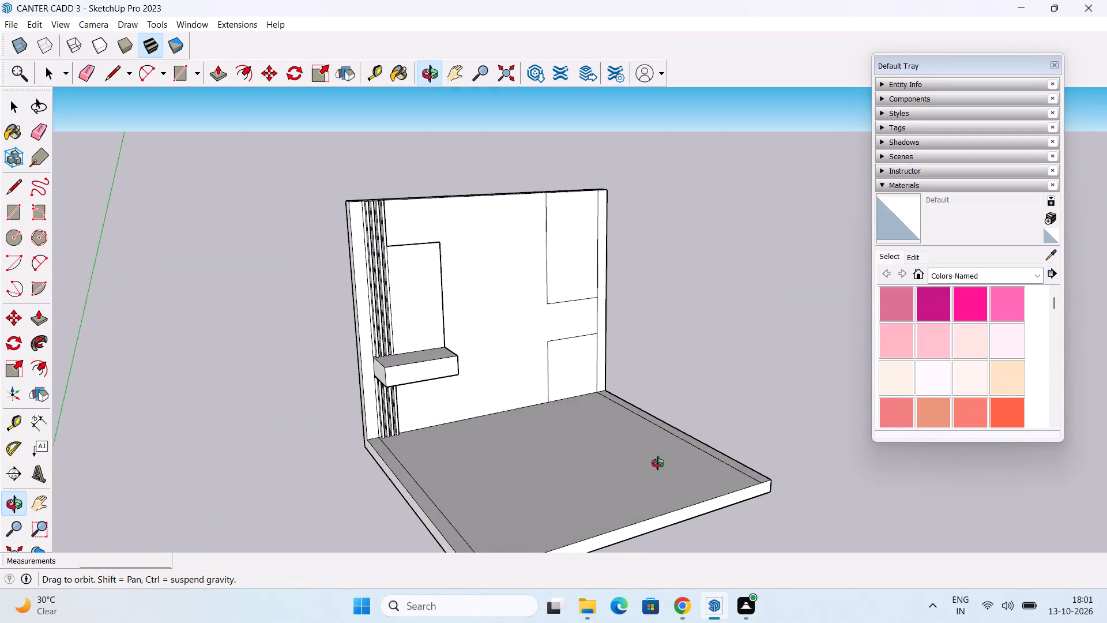
middle_click_drag(658, 463, 590, 458)
scroll(372, 312, "up", 5)
middle_click_drag(385, 351, 558, 371)
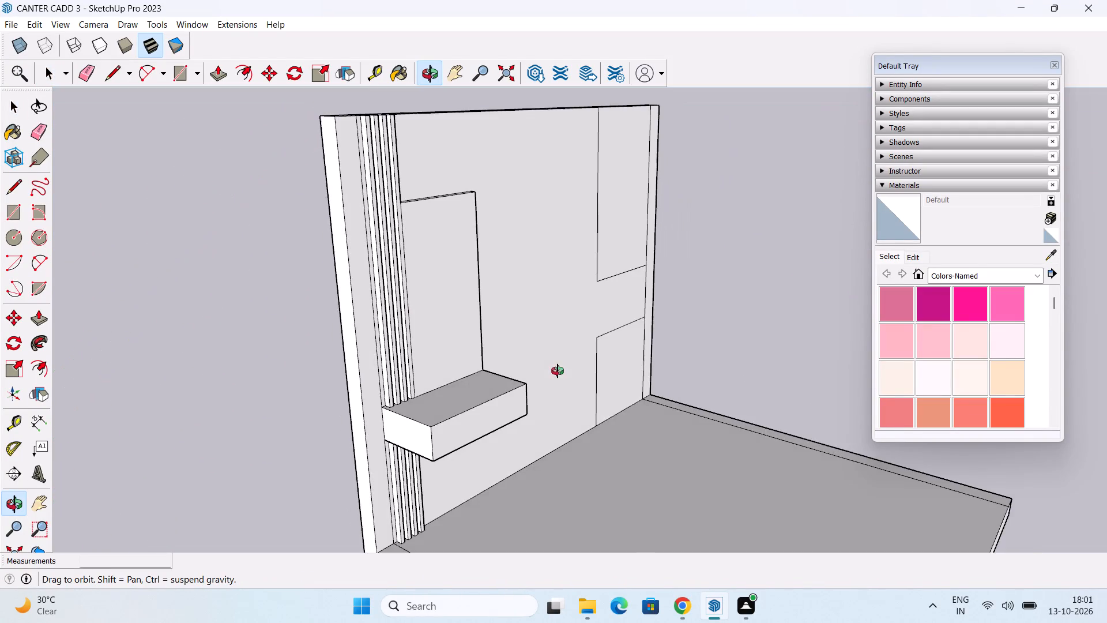
middle_click_drag(558, 371, 476, 367)
middle_click_drag(564, 457, 545, 384)
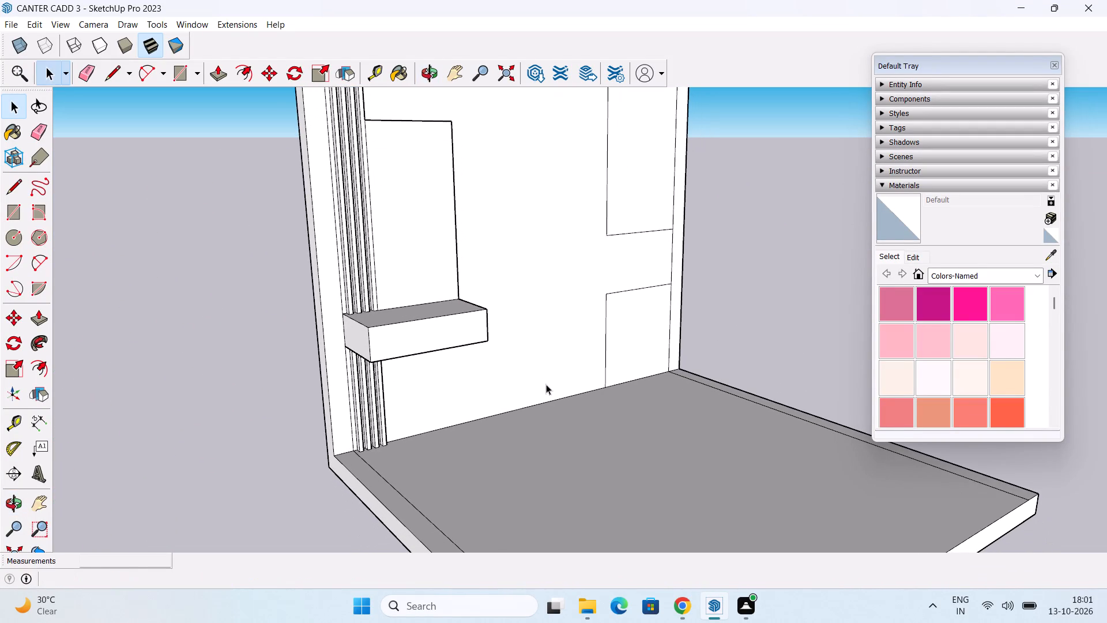
scroll(546, 384, "down", 1)
middle_click_drag(546, 384, 701, 539)
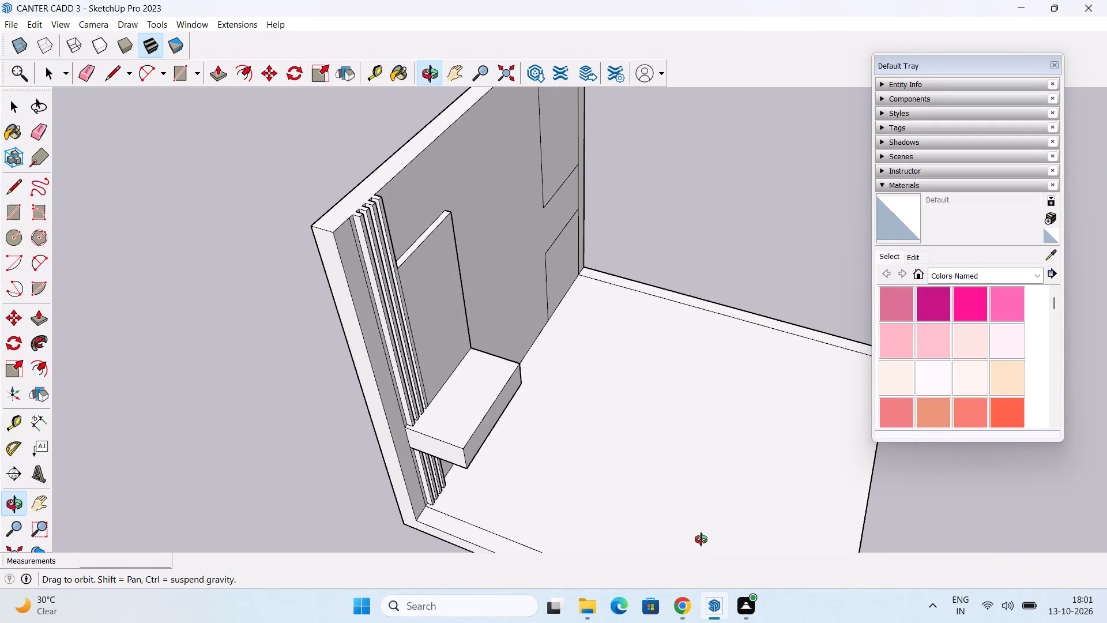
middle_click_drag(701, 539, 702, 539)
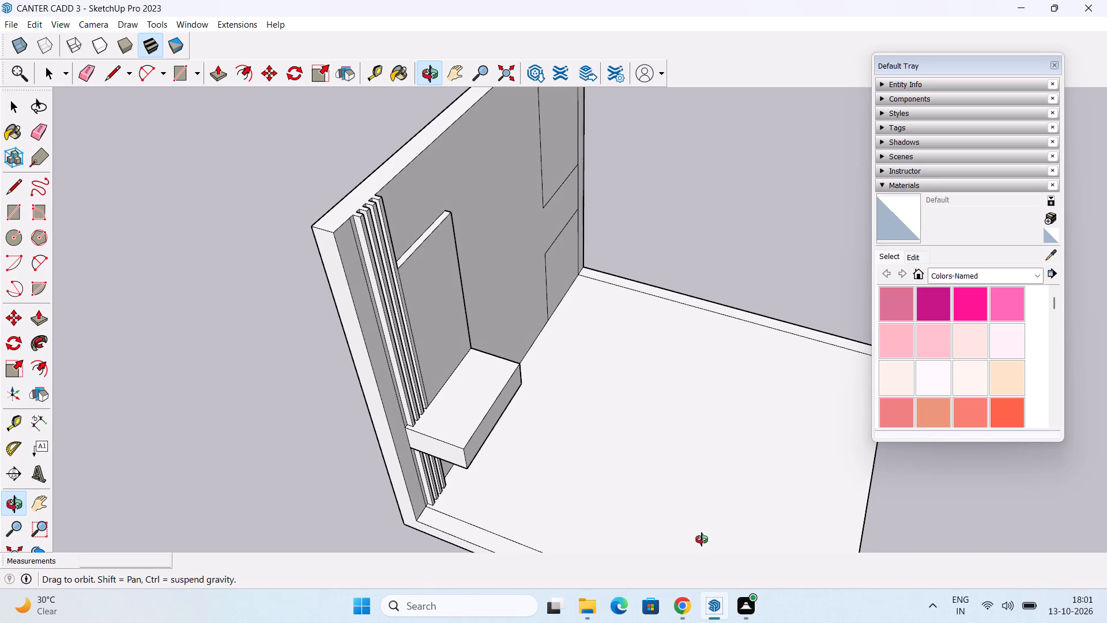
middle_click_drag(702, 539, 690, 532)
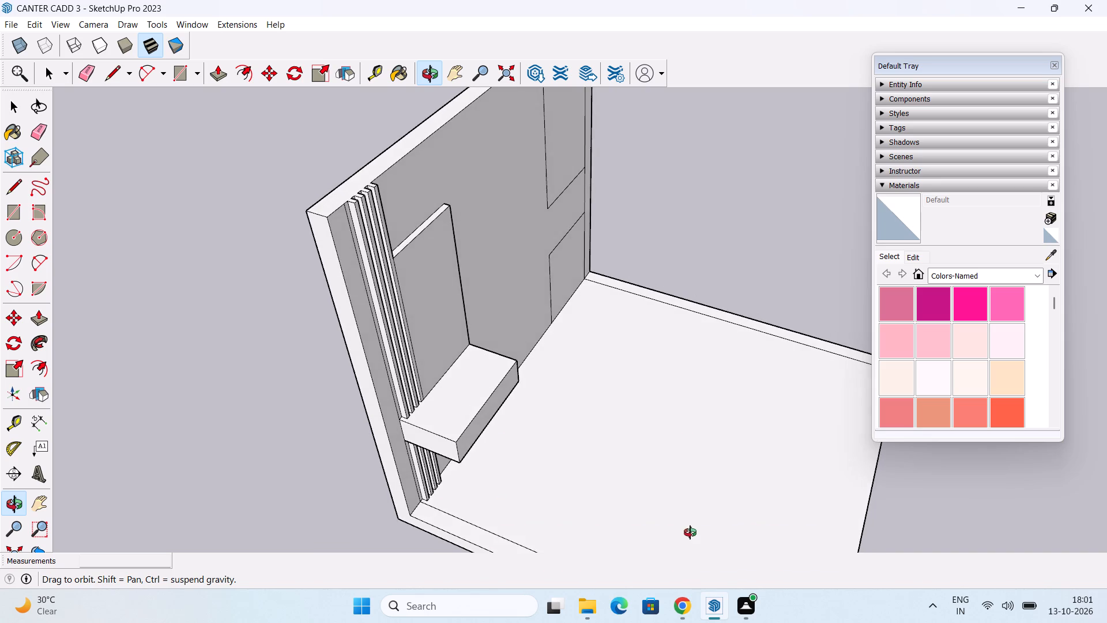
middle_click_drag(690, 532, 508, 512)
middle_click_drag(392, 293, 399, 319)
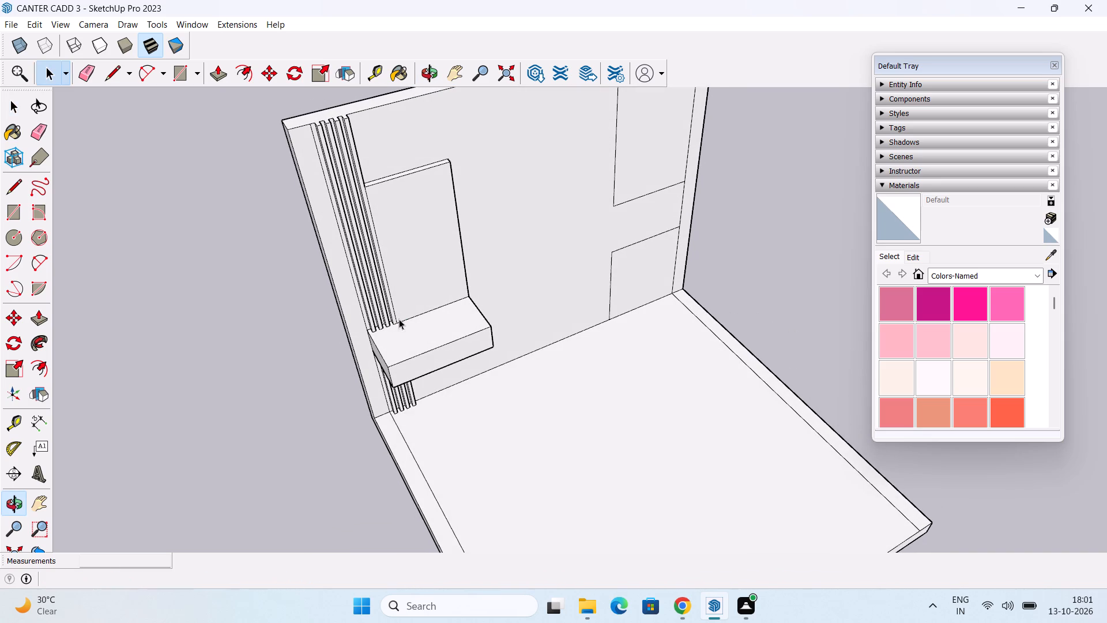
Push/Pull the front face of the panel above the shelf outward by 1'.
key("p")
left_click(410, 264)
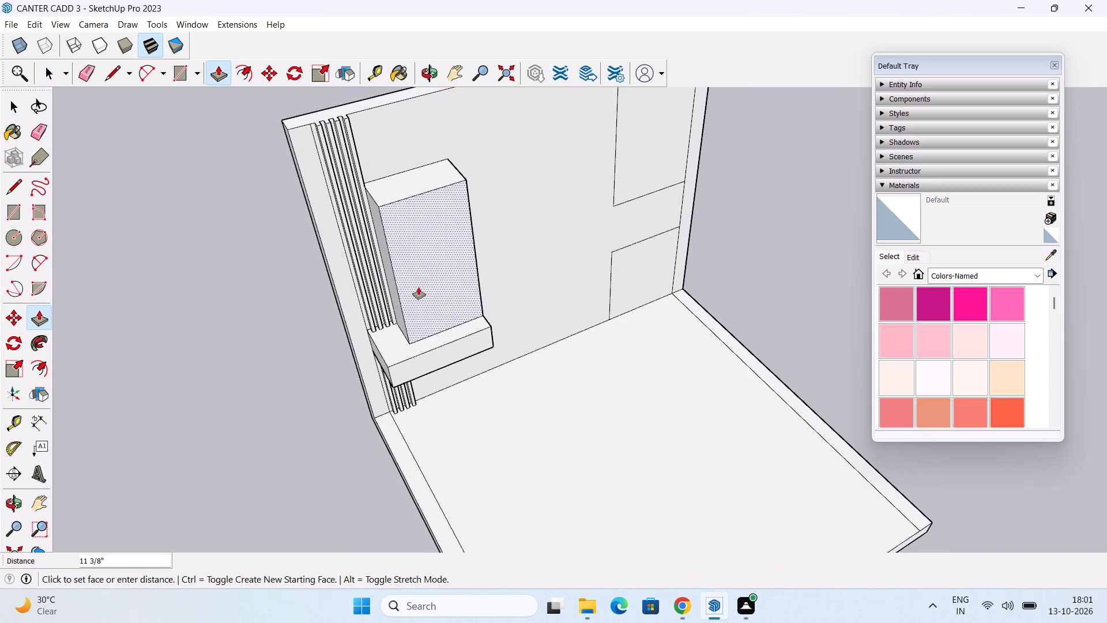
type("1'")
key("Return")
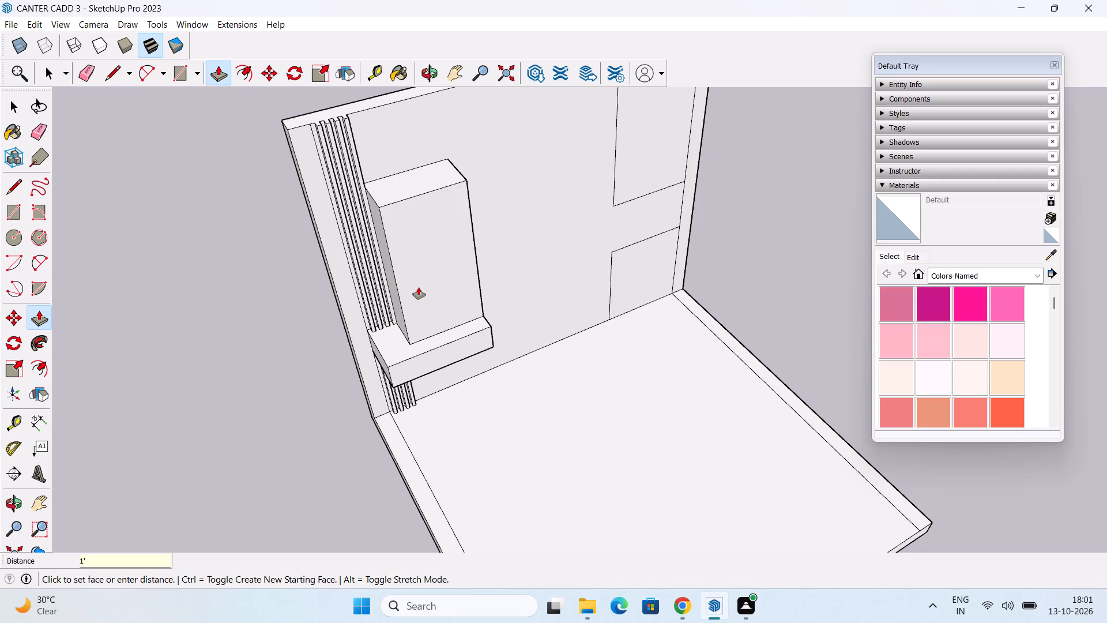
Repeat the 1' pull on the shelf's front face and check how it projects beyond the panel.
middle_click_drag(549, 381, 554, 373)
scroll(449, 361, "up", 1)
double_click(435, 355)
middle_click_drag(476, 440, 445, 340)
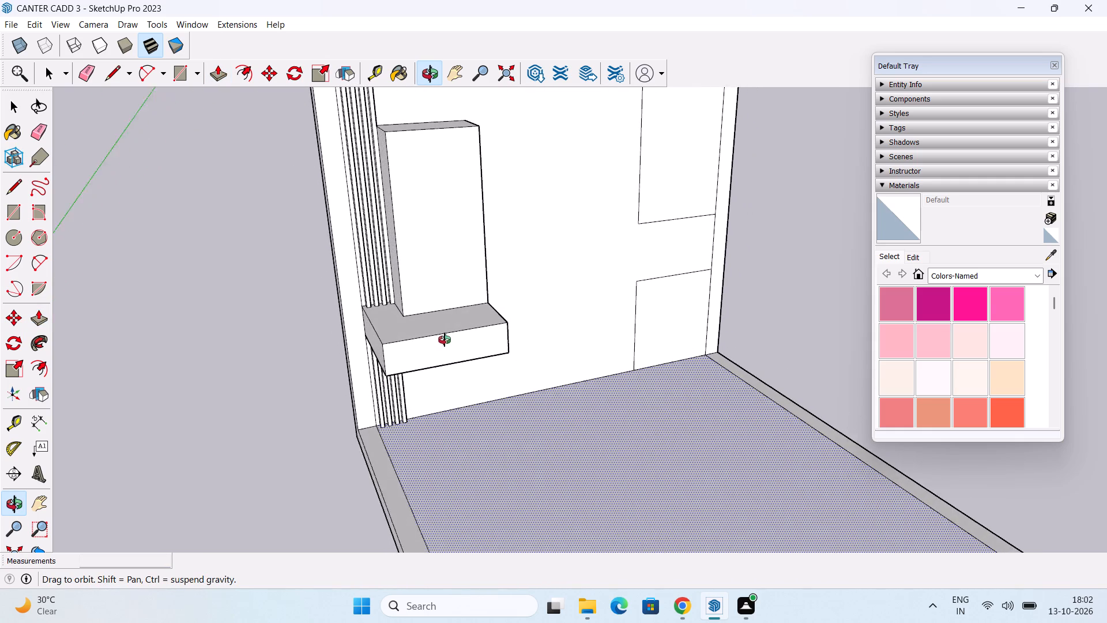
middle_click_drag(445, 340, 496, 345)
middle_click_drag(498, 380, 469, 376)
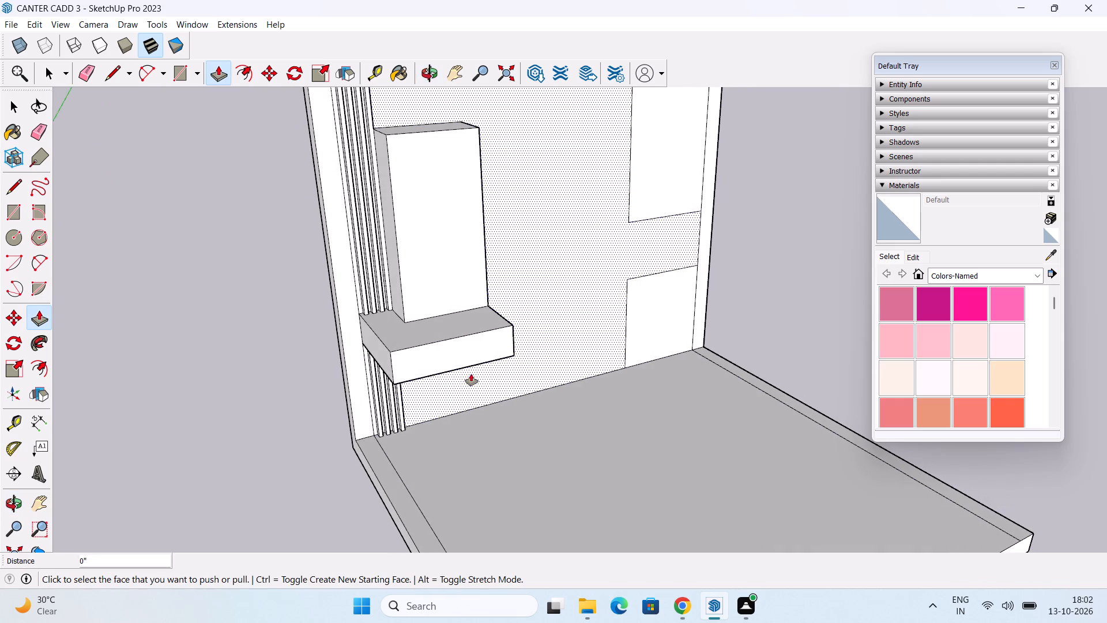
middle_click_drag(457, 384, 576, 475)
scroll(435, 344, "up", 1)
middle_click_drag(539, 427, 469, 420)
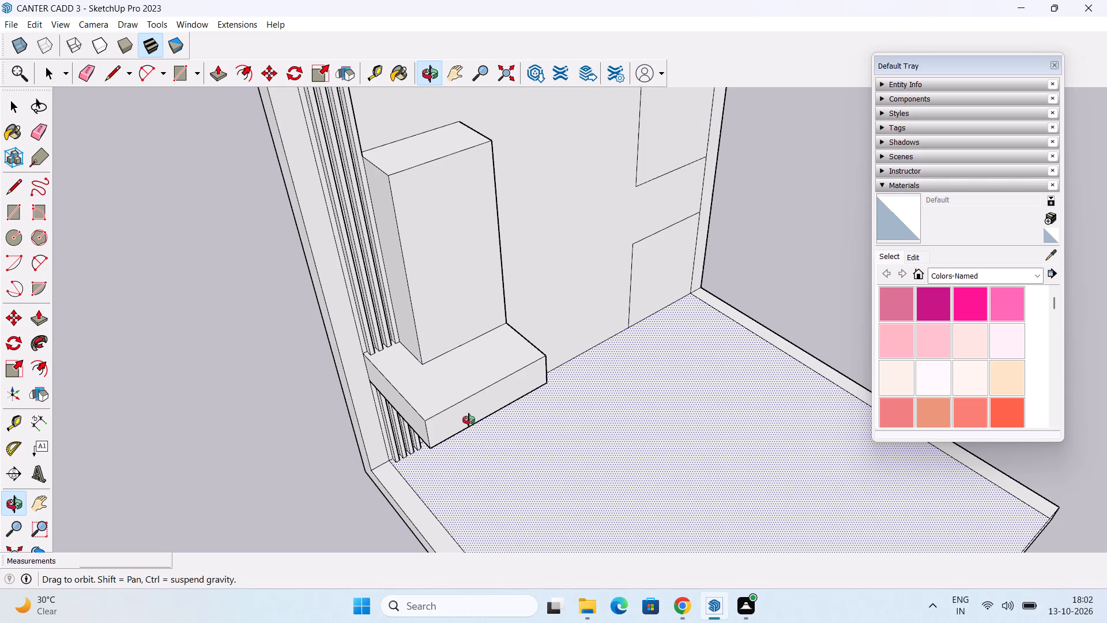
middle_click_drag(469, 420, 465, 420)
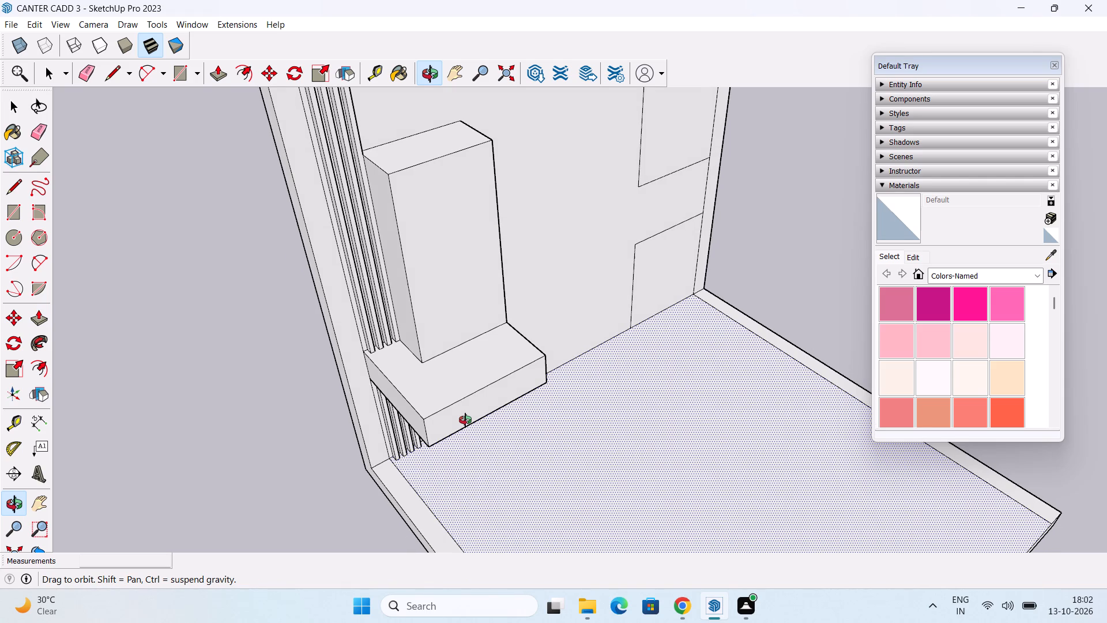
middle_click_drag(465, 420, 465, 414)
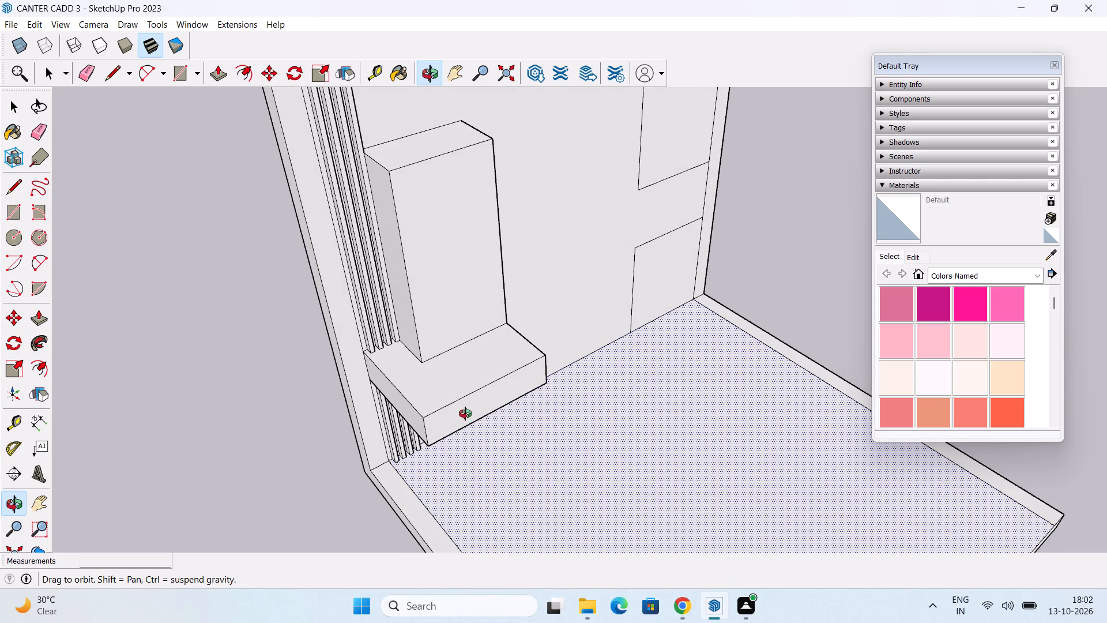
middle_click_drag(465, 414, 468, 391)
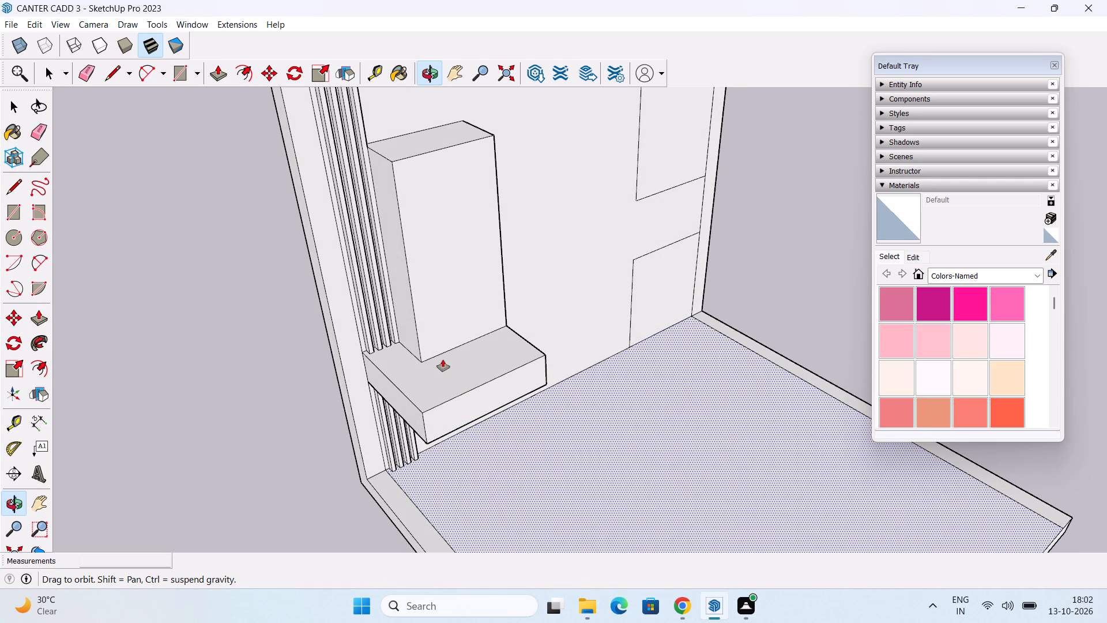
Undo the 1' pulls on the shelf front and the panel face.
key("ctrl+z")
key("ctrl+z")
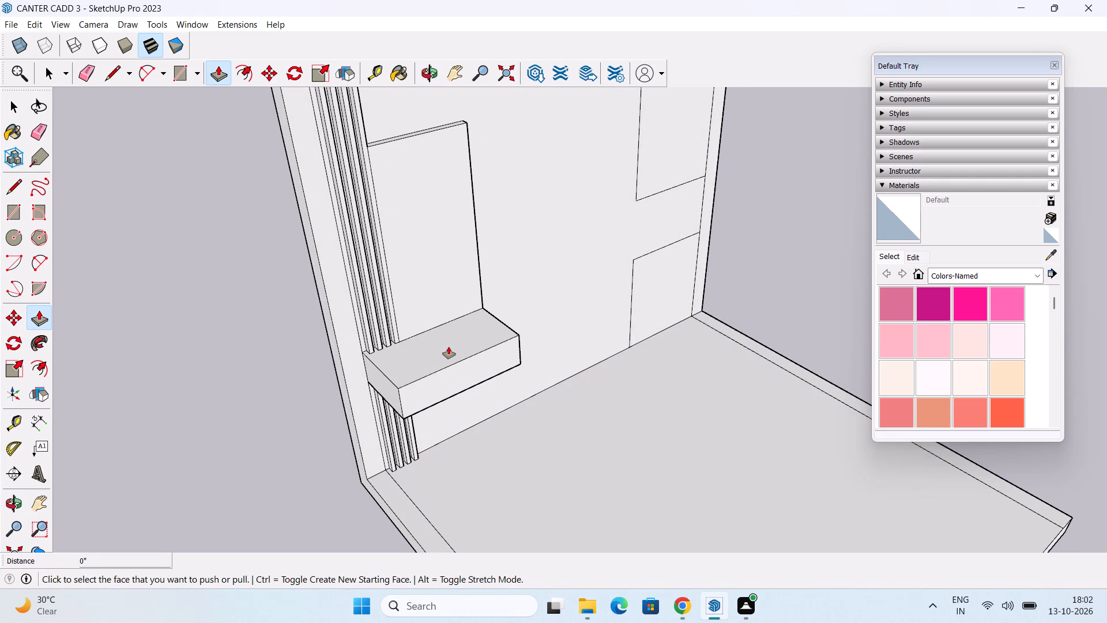
Erase the short edge separating the panel's side face from the shelf's end face.
middle_click_drag(449, 347, 383, 344)
scroll(436, 314, "up", 1)
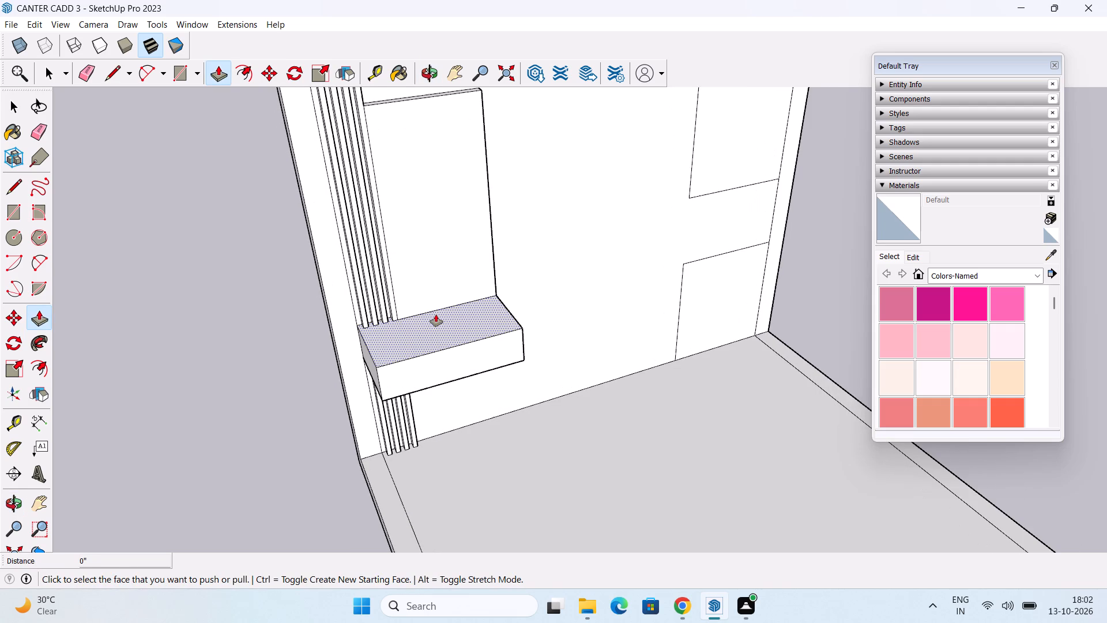
middle_click_drag(438, 296, 426, 271)
middle_click_drag(436, 267, 412, 374)
middle_click_drag(466, 371, 327, 351)
scroll(492, 365, "up", 2)
middle_click_drag(509, 419, 381, 393)
scroll(470, 372, "up", 2)
key("space")
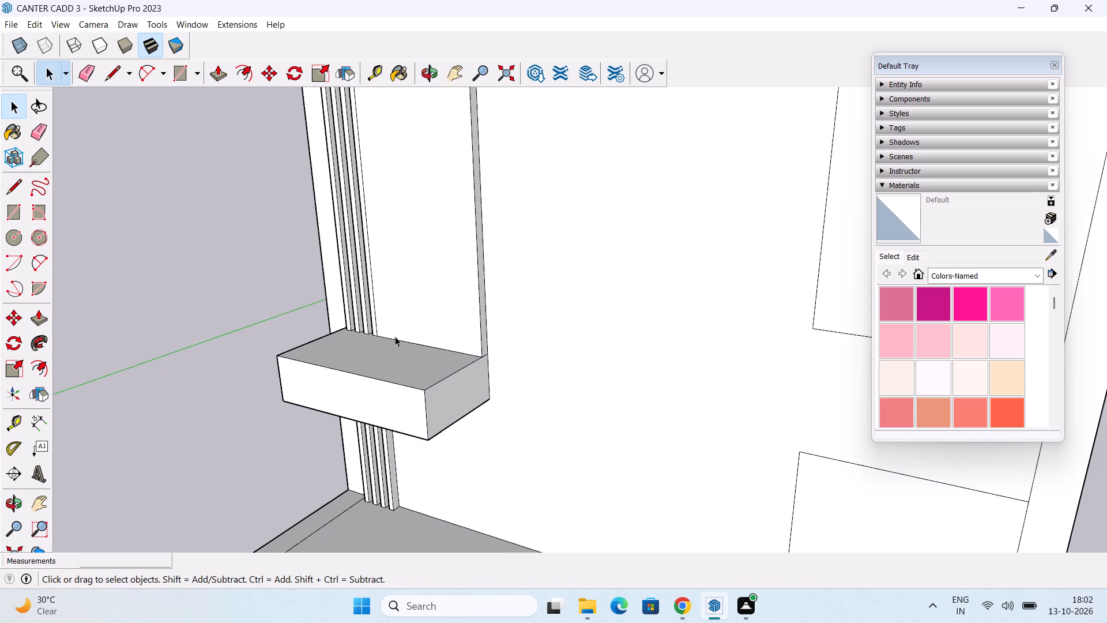
key("e")
scroll(483, 359, "up", 2)
left_click(486, 355)
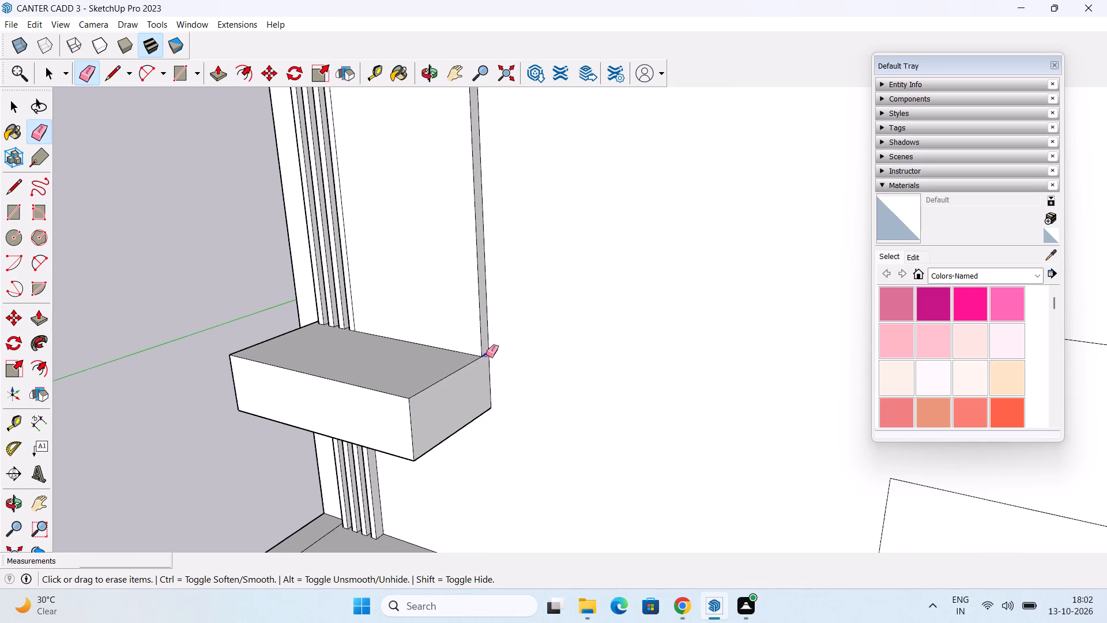
key("space")
Push/Pull the joined end face of the panel and shelf outward by 1', widening both along the wall.
scroll(486, 354, "down", 3)
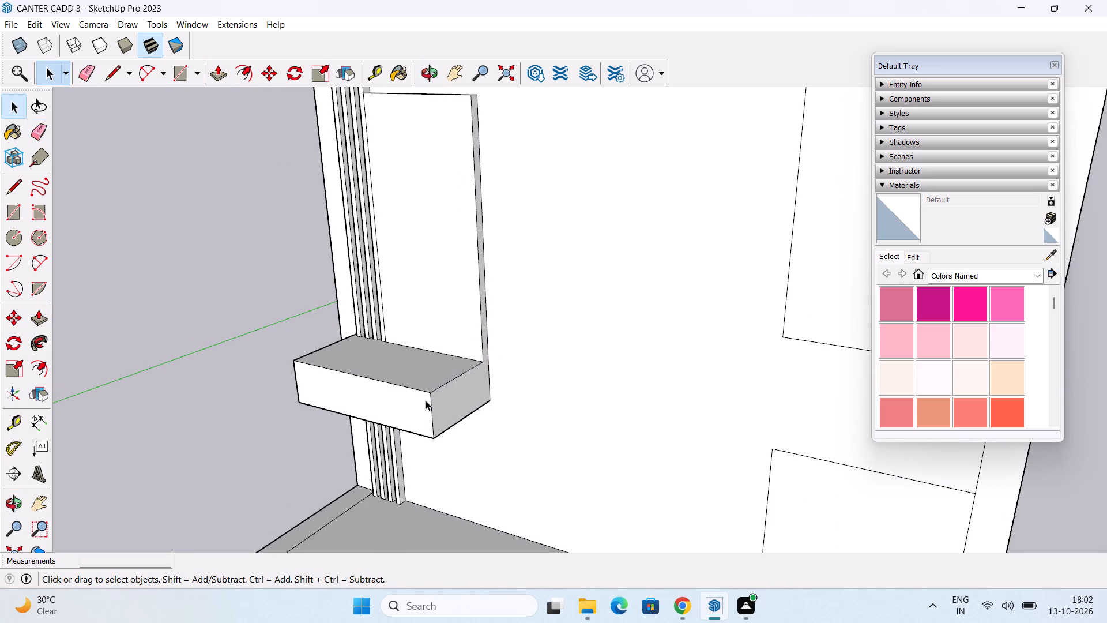
key("p")
left_click(460, 396)
type("1'")
key("Return")
scroll(477, 401, "down", 2)
Pull the shelf's underside down by about 2 5/8" to thicken the shelf.
middle_click_drag(482, 431, 549, 385)
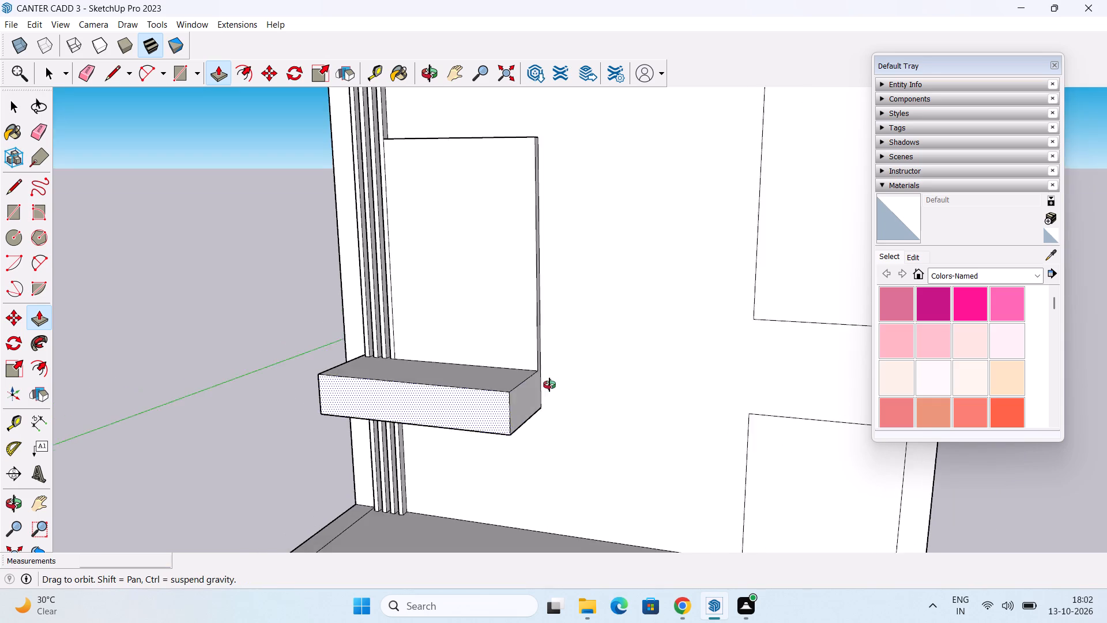
middle_click_drag(549, 385, 599, 386)
middle_click_drag(531, 397, 557, 373)
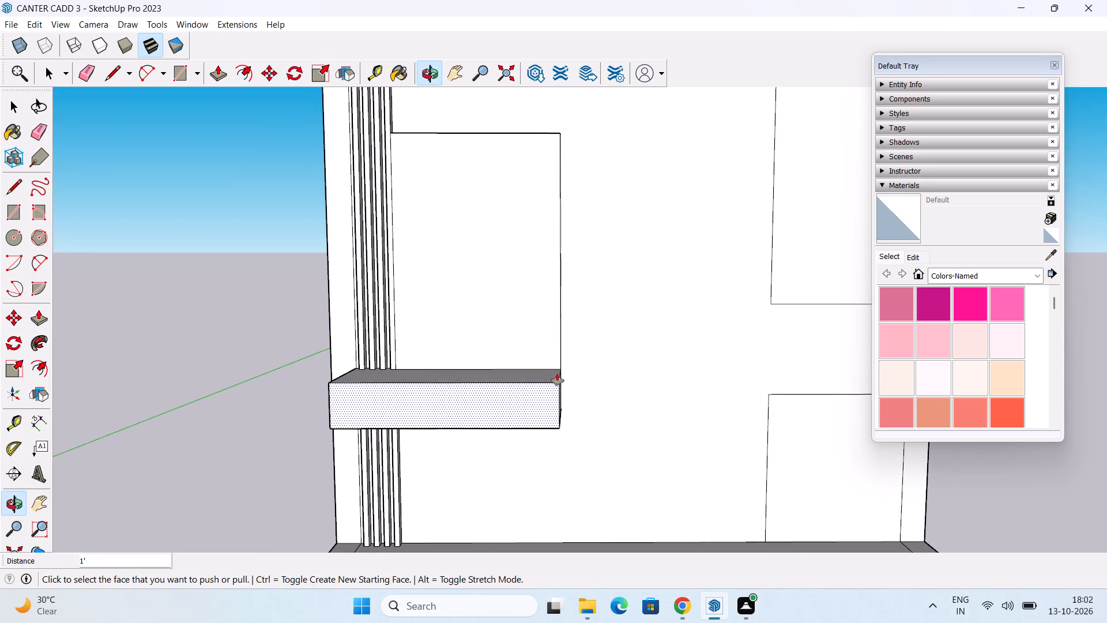
middle_click_drag(495, 426, 501, 365)
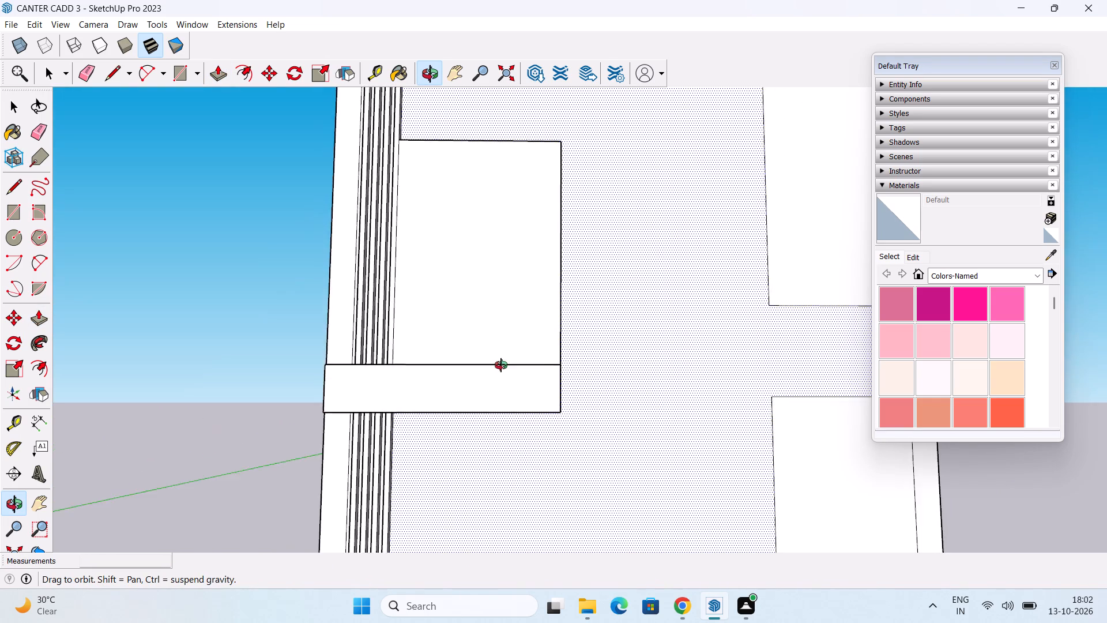
middle_click_drag(501, 365, 521, 325)
left_click(478, 406)
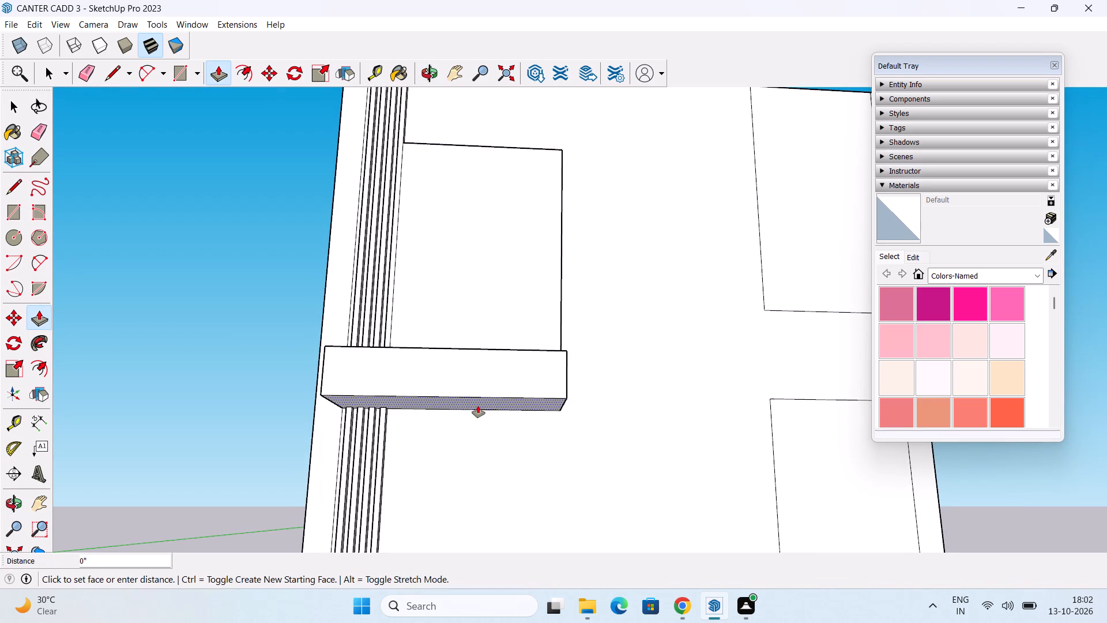
left_click(478, 418)
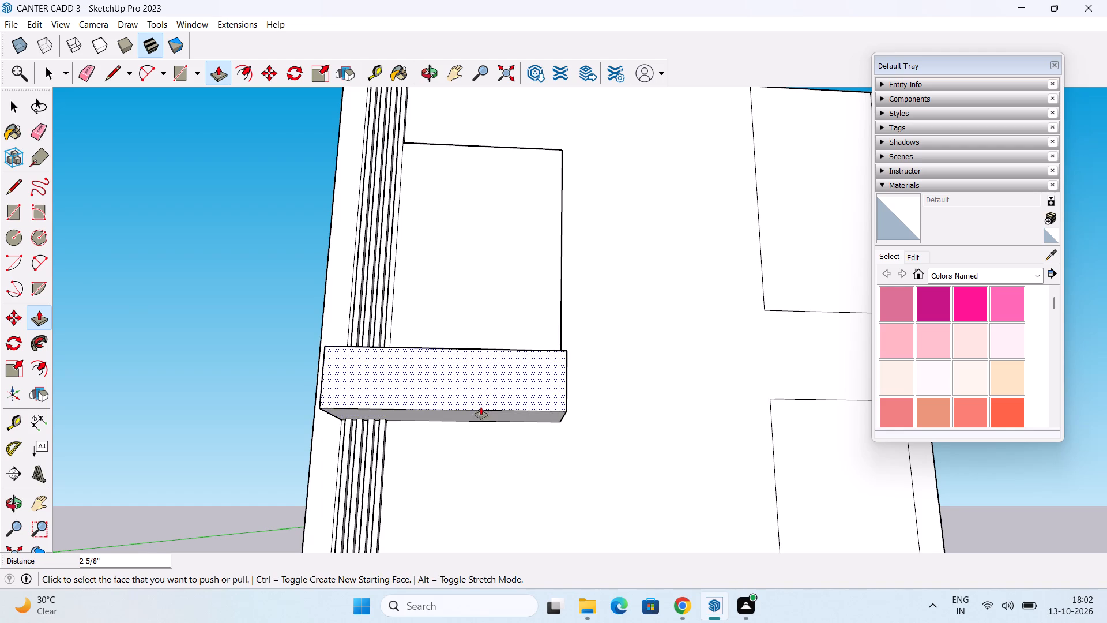
scroll(488, 384, "down", 1)
middle_click_drag(488, 384, 499, 469)
middle_click_drag(512, 377, 500, 409)
key("space")
Draw a vertical line about 4' 7" long from the panel's top edge to the shelf, splitting the panel in two.
middle_click_drag(462, 314, 451, 324)
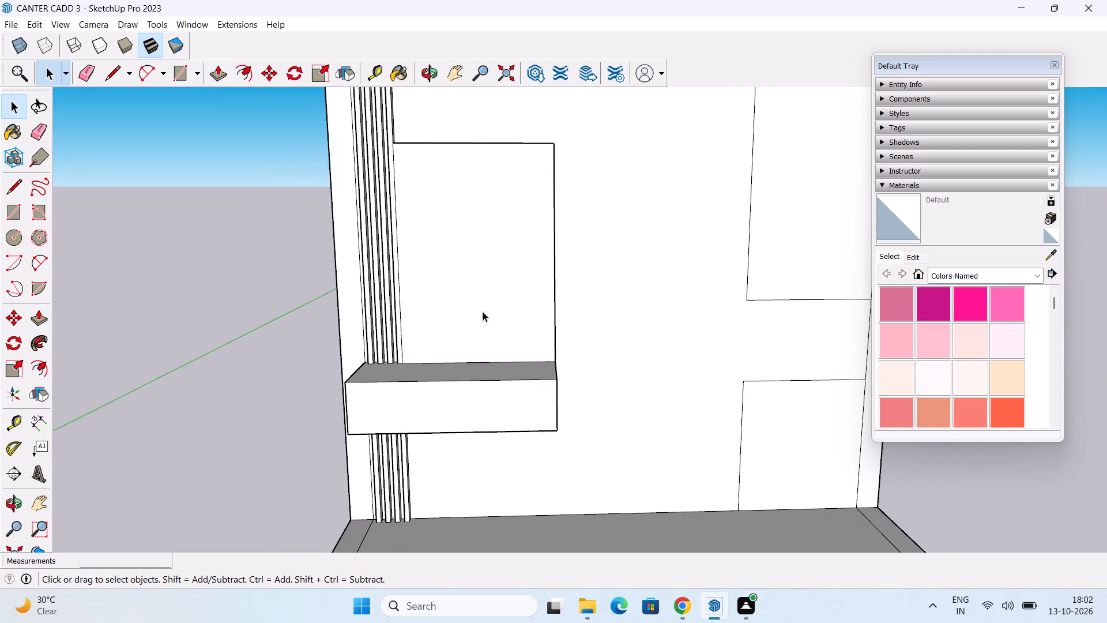
key("l")
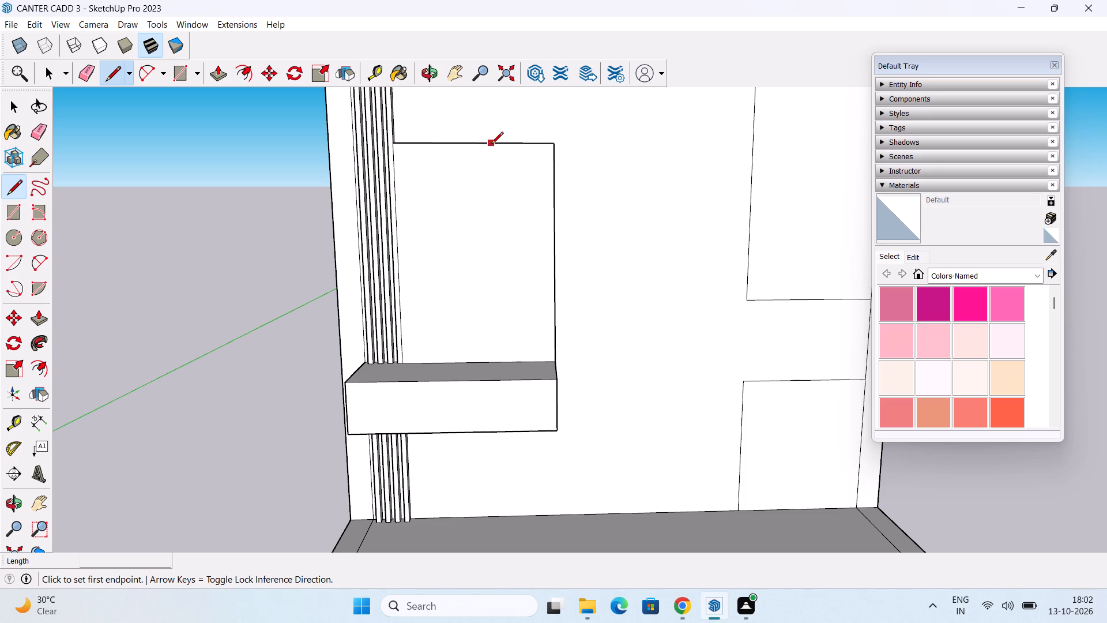
left_click(489, 147)
left_click(492, 365)
key("space")
Offset the outline of the wider panel section beside the strips inward by about 2 9/16".
middle_click_drag(469, 361, 505, 339)
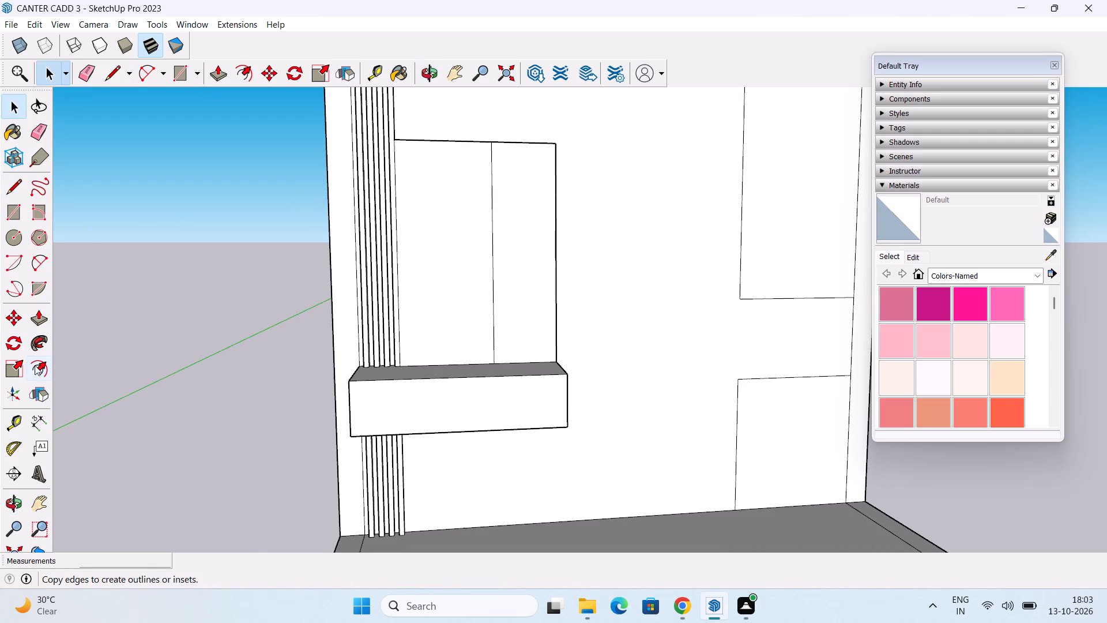
left_click_drag(40, 370, 46, 361)
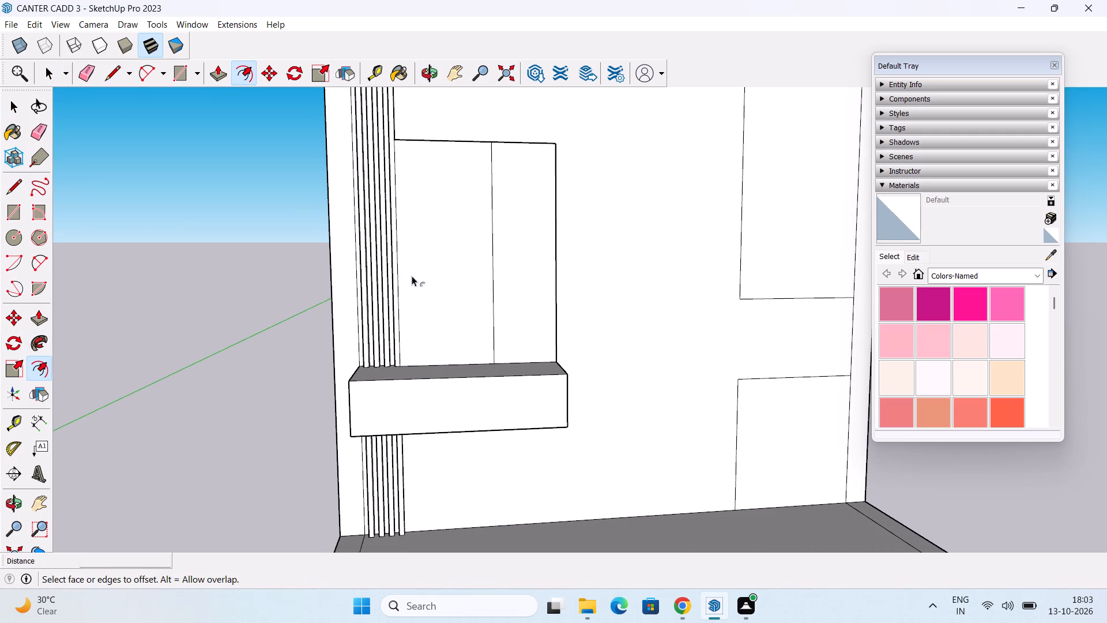
left_click(416, 273)
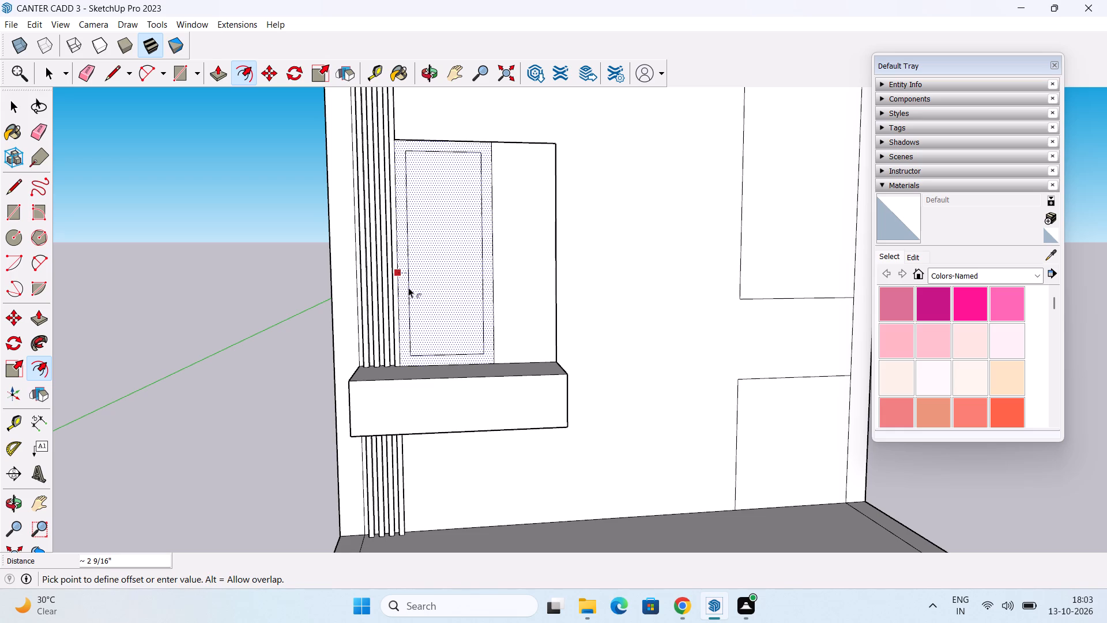
left_click(408, 287)
middle_click_drag(410, 287, 390, 280)
key("space")
Offset the outline of the narrower panel section inward by about 11/16".
middle_click_drag(329, 283, 301, 355)
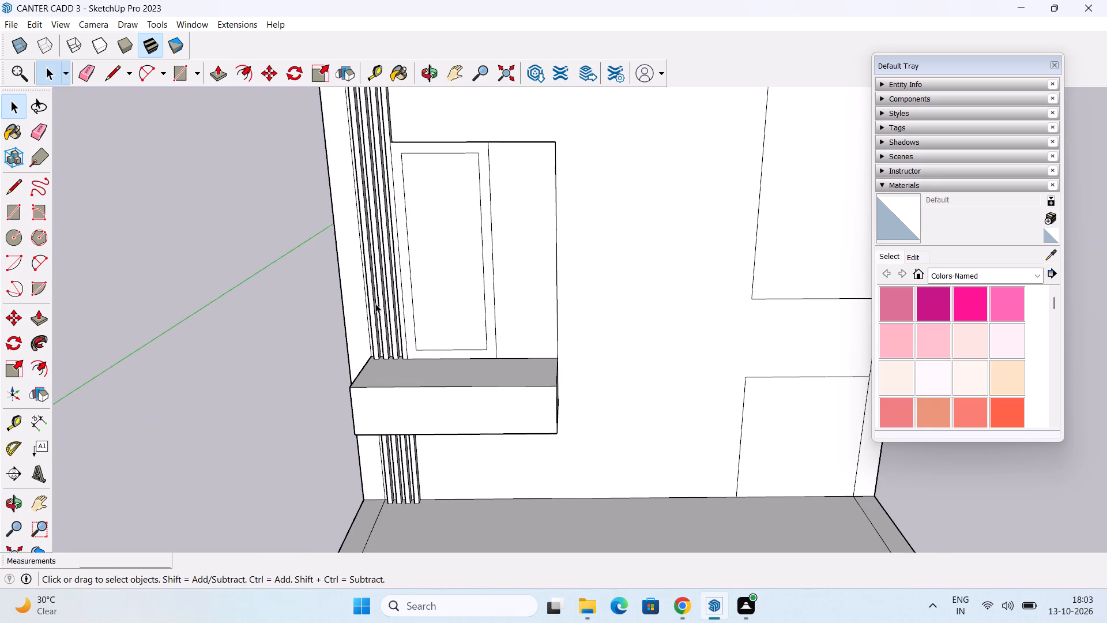
middle_click_drag(379, 301, 389, 298)
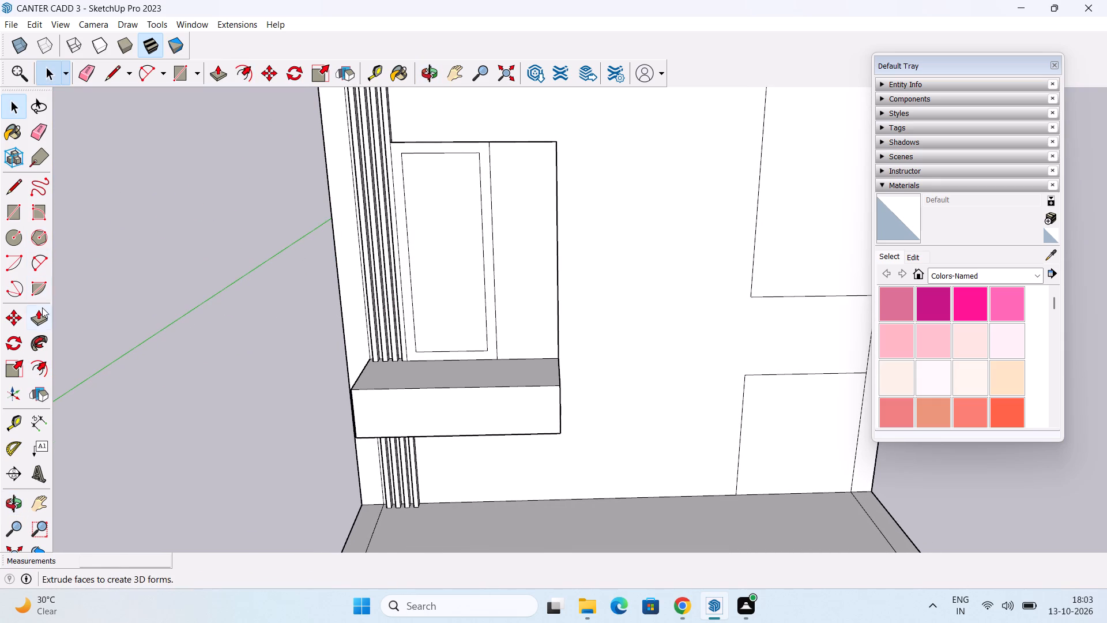
left_click(43, 366)
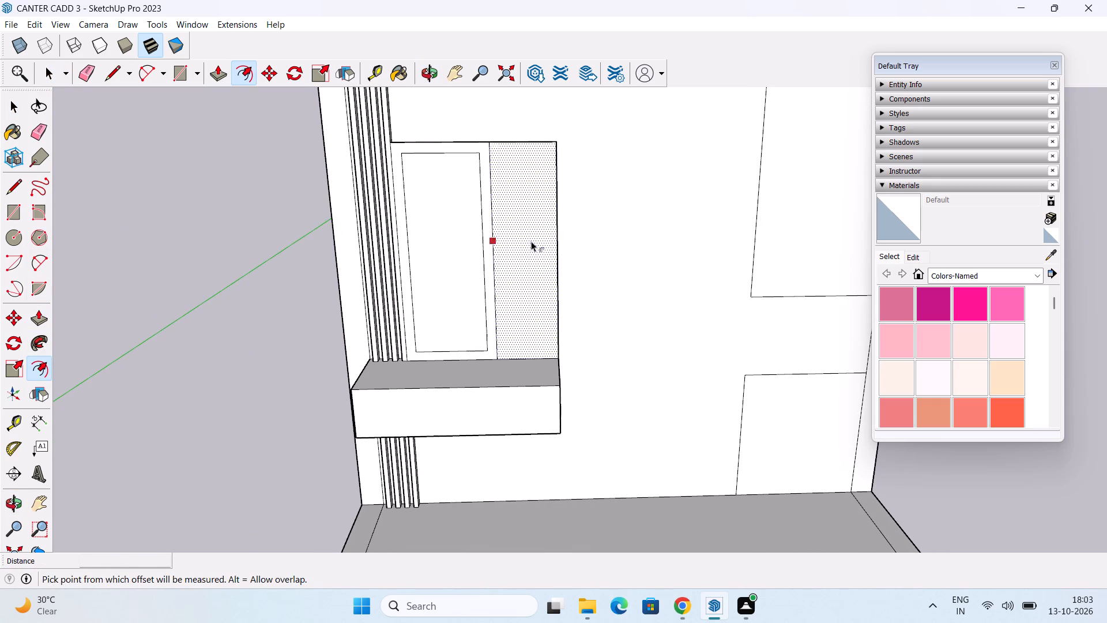
left_click(497, 242)
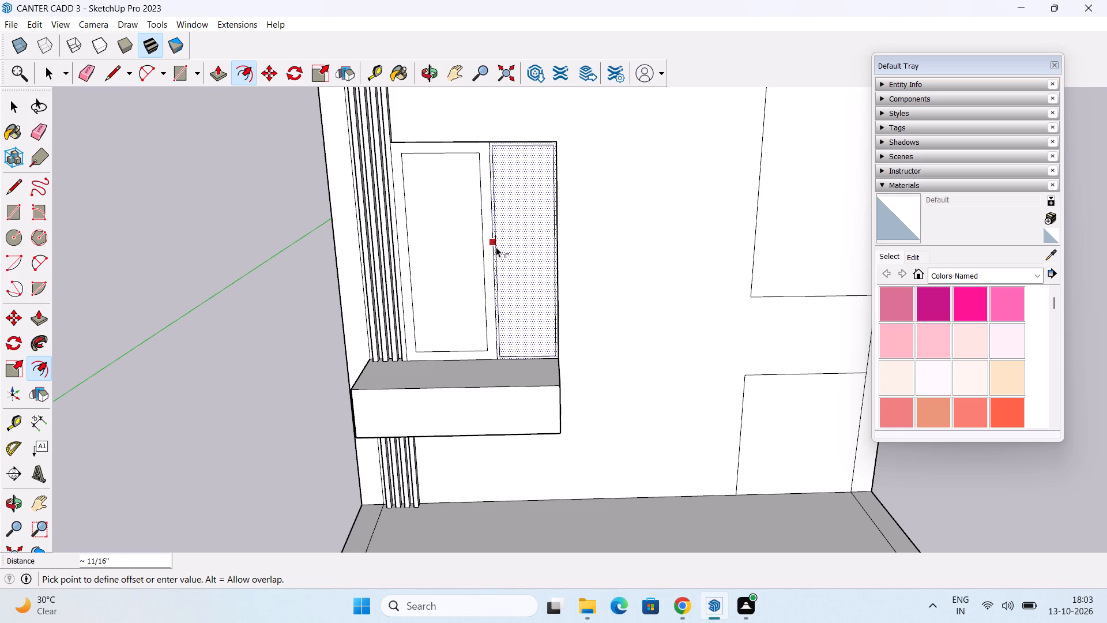
left_click(496, 249)
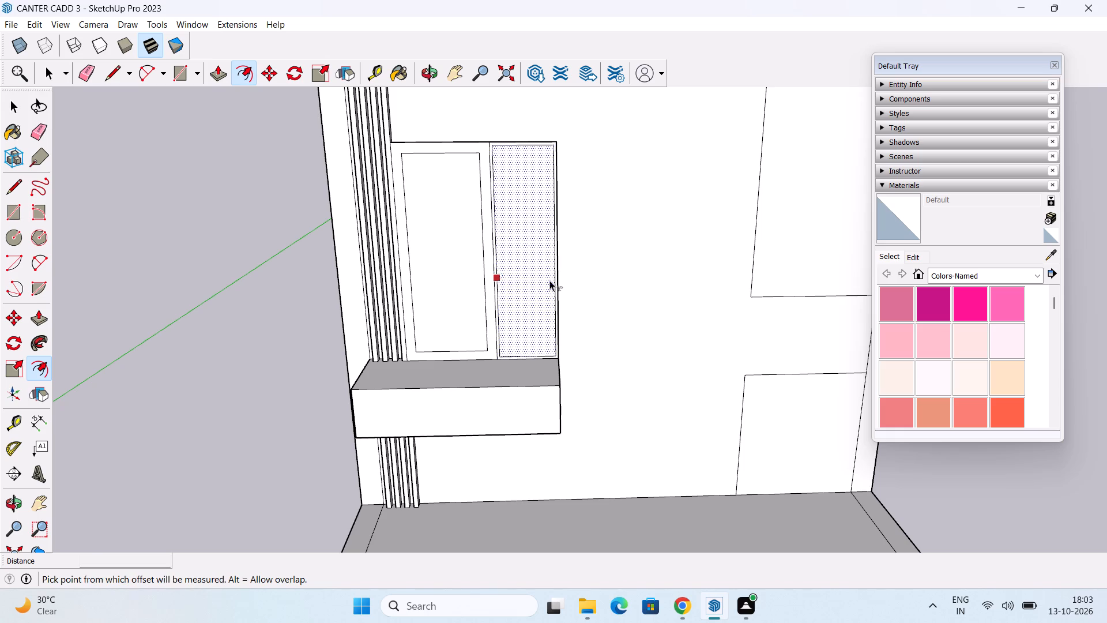
key("space")
Copy the narrower section's inner top edge down to the inner bottom edge, dividing the distance into five equal spaces with /5.
middle_click_drag(589, 268, 487, 272)
scroll(530, 261, "up", 1)
middle_click_drag(513, 278, 470, 290)
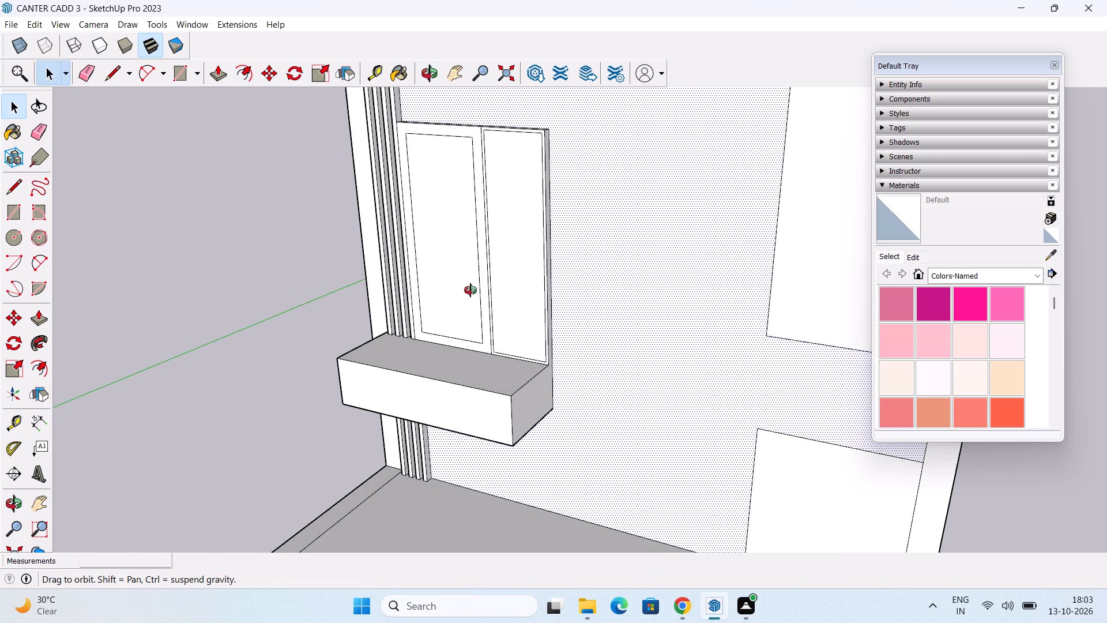
middle_click_drag(470, 290, 570, 286)
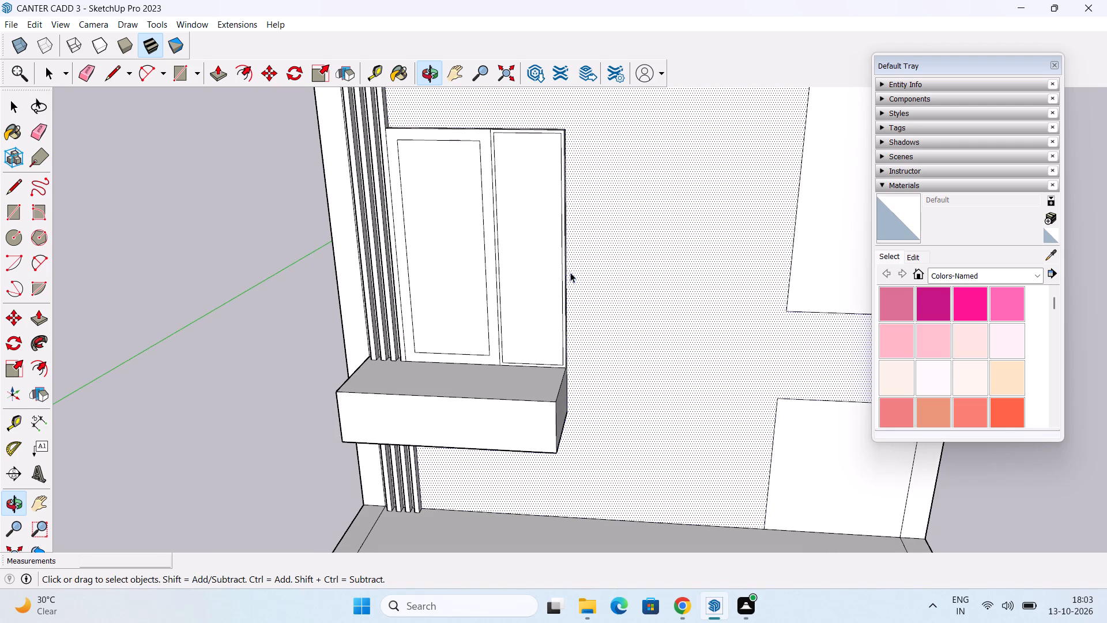
scroll(498, 155, "up", 2)
left_click(518, 131)
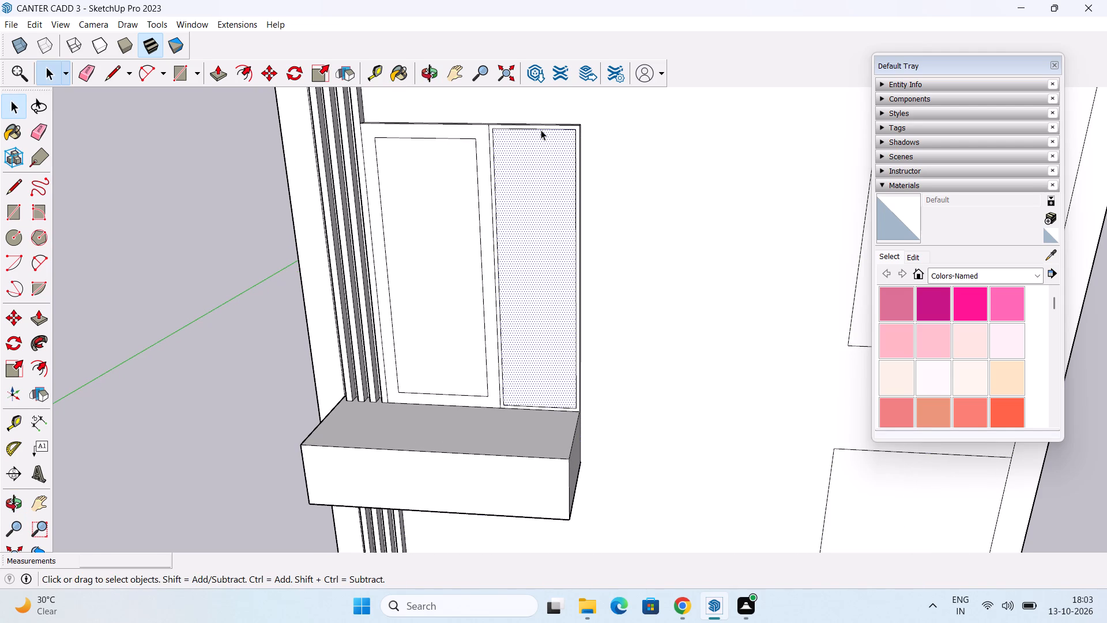
left_click(541, 130)
key("m")
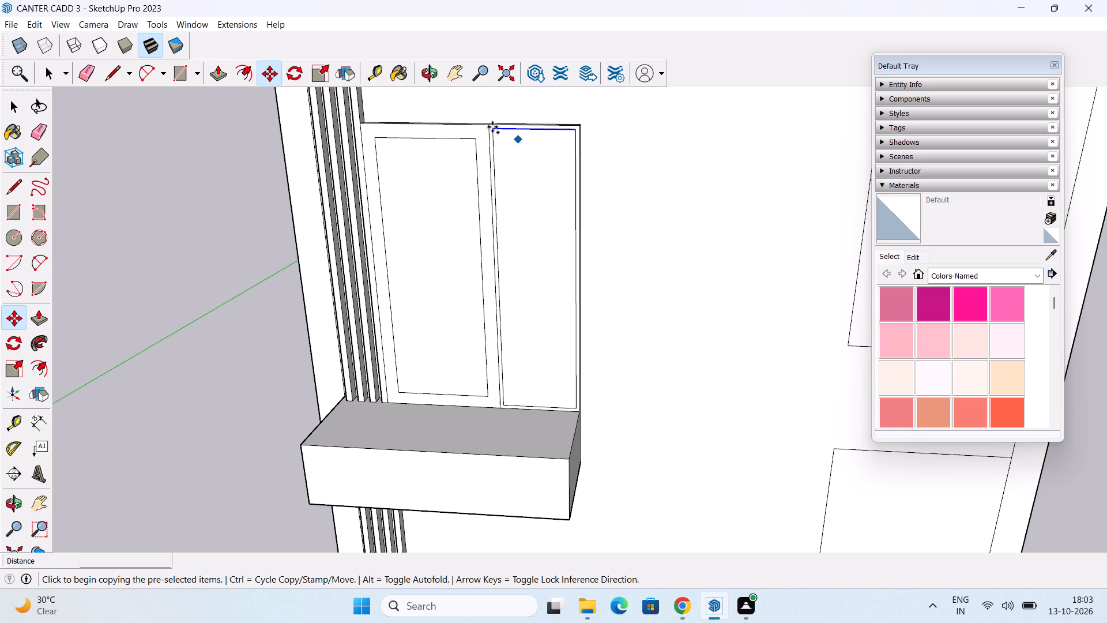
scroll(496, 137, "up", 1)
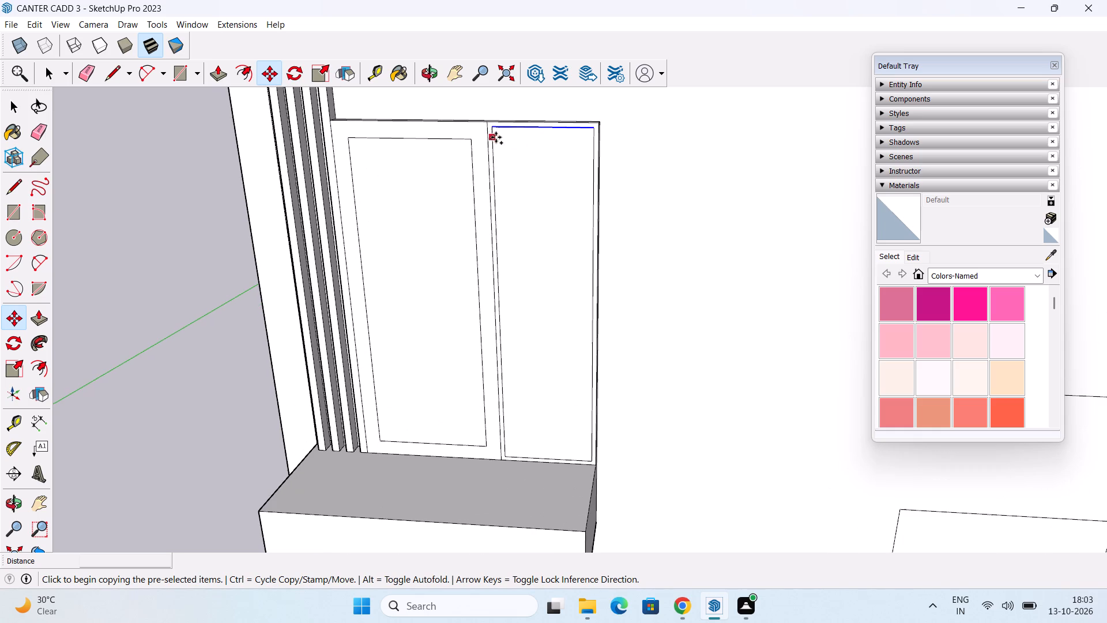
scroll(496, 137, "up", 1)
left_click(495, 132)
middle_click_drag(518, 322, 539, 219)
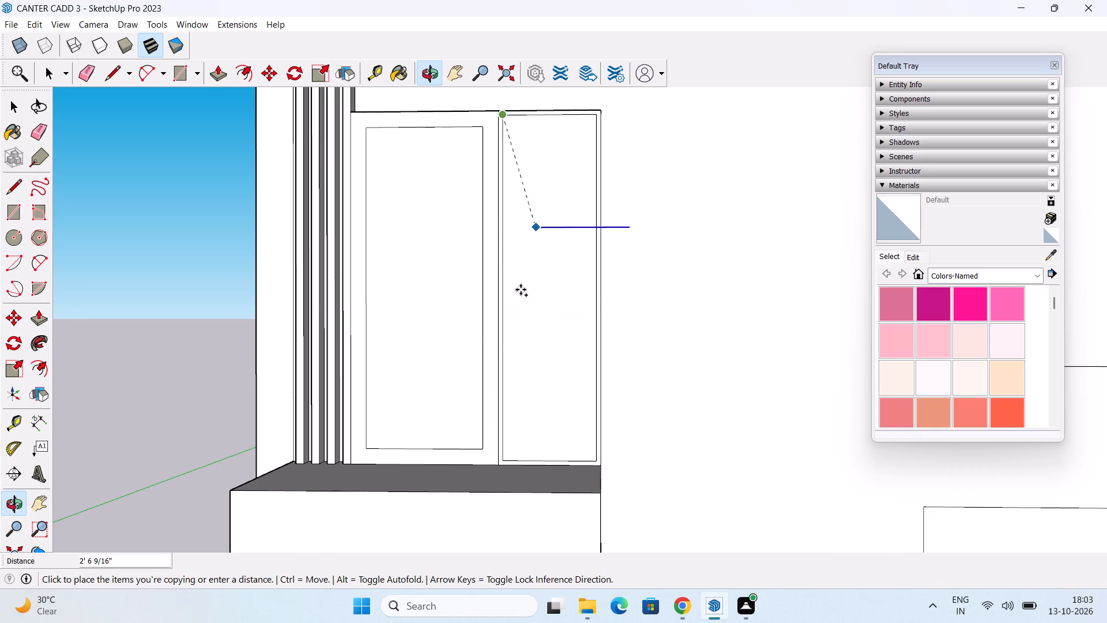
middle_click_drag(495, 443, 555, 283)
middle_click_drag(577, 313, 535, 425)
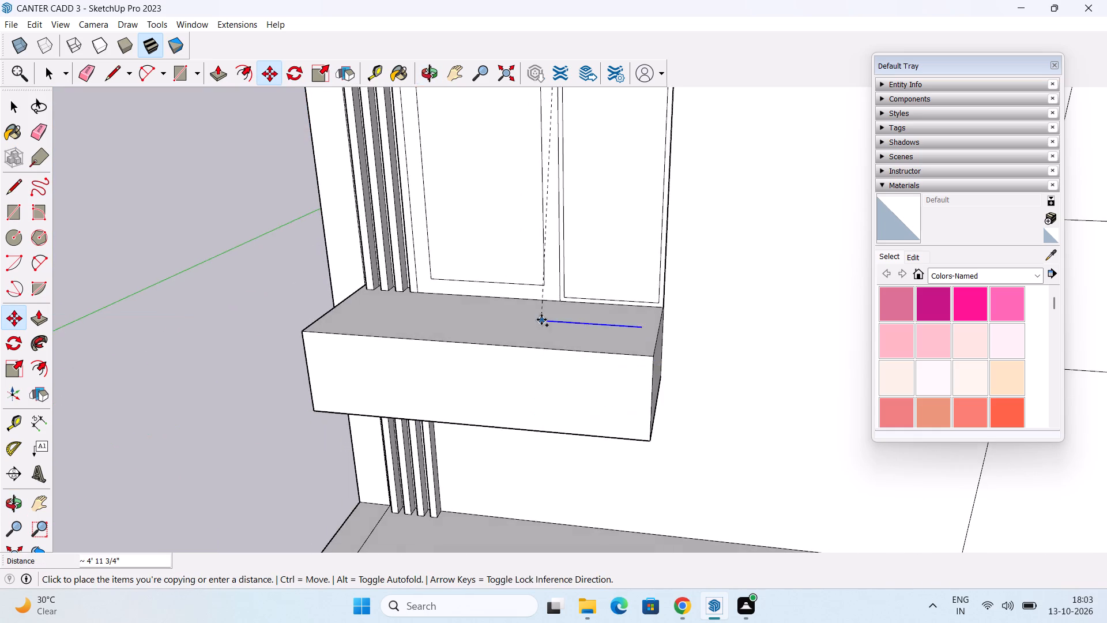
scroll(541, 317, "up", 2)
left_click(568, 294)
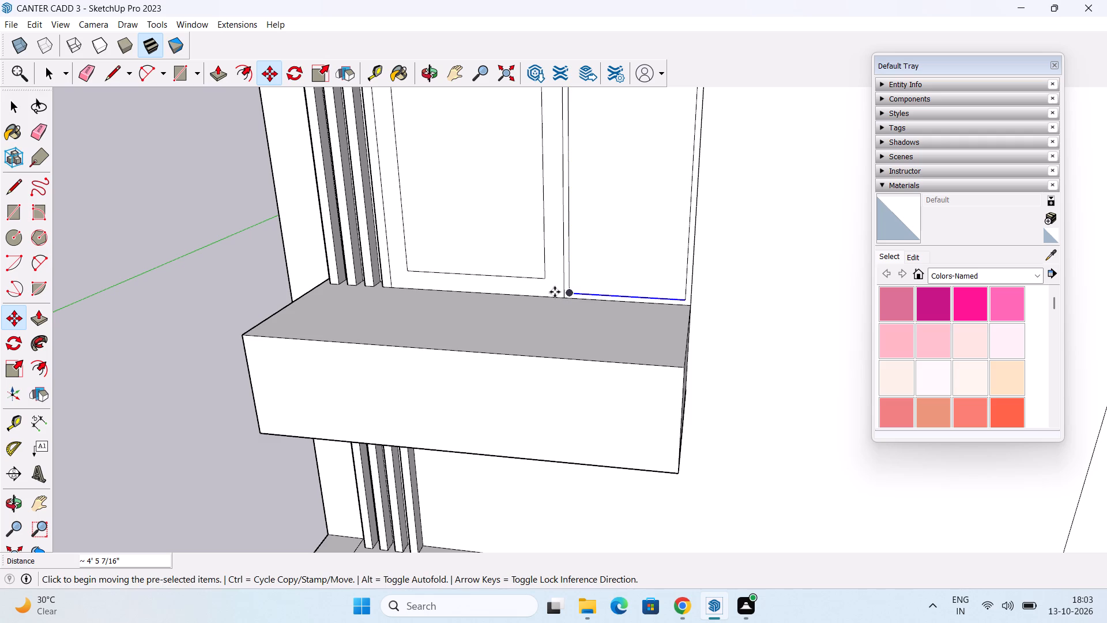
key("slash")
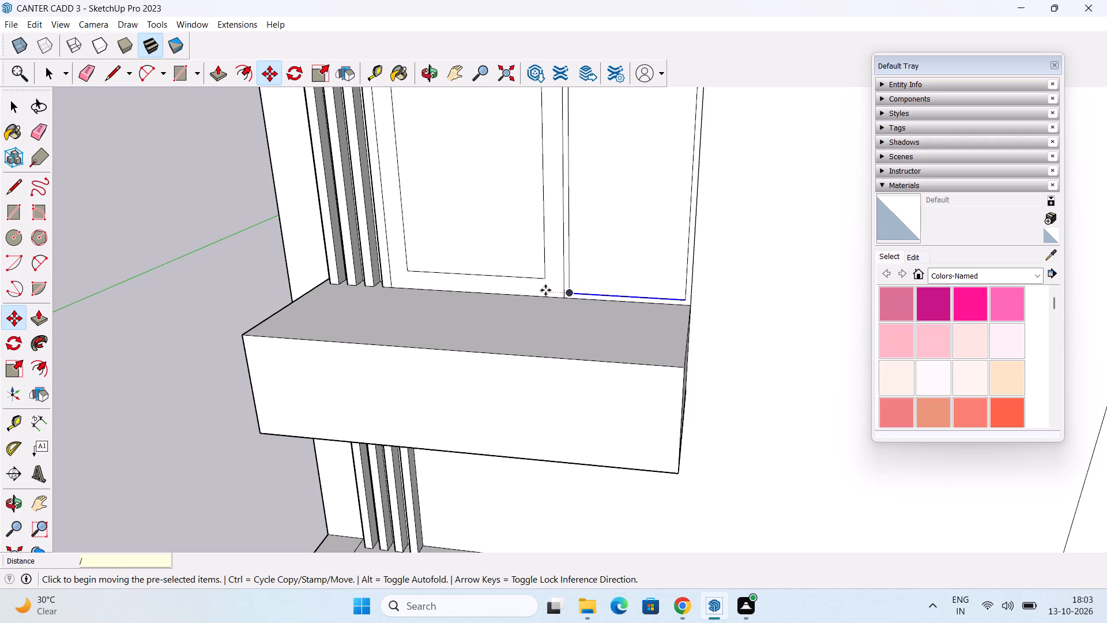
key("5")
key("Return")
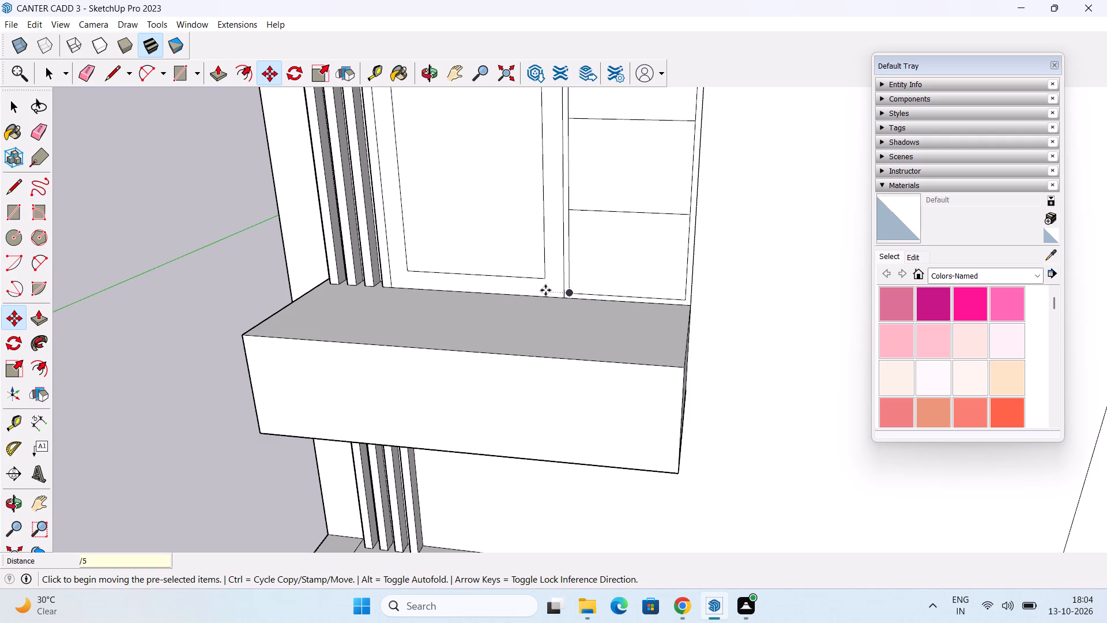
key("space")
Copy the uppermost divider line in the narrower section upward by 1" to give that shelf its thickness.
scroll(601, 206, "down", 2)
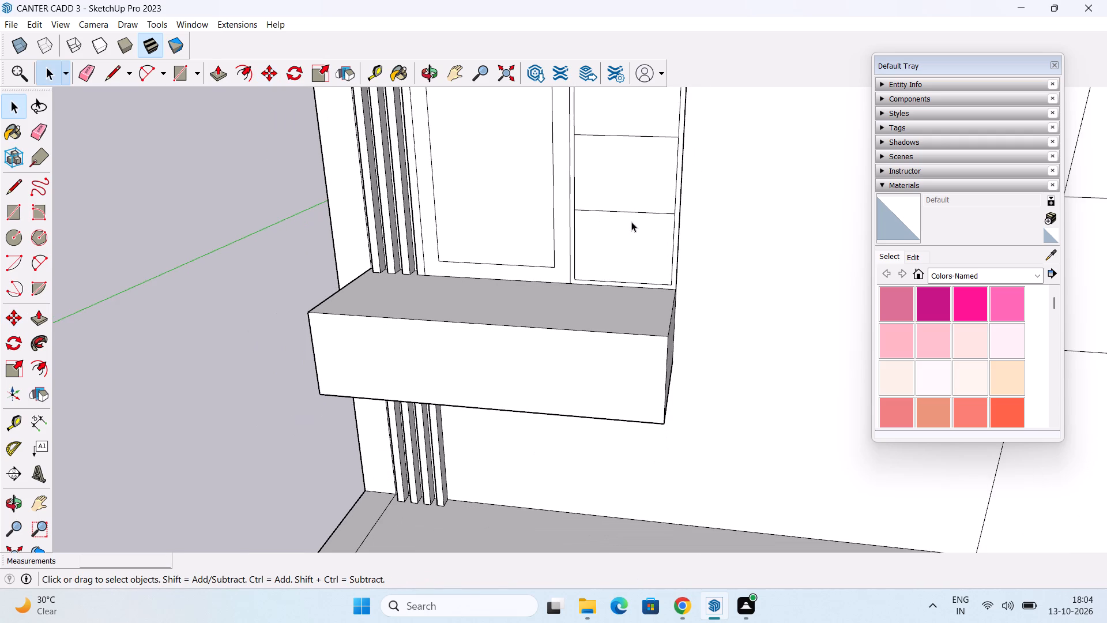
scroll(631, 222, "down", 2)
middle_click_drag(616, 226, 607, 362, "shift")
scroll(607, 352, "down", 1)
middle_click_drag(604, 355, 619, 326)
left_click(638, 178)
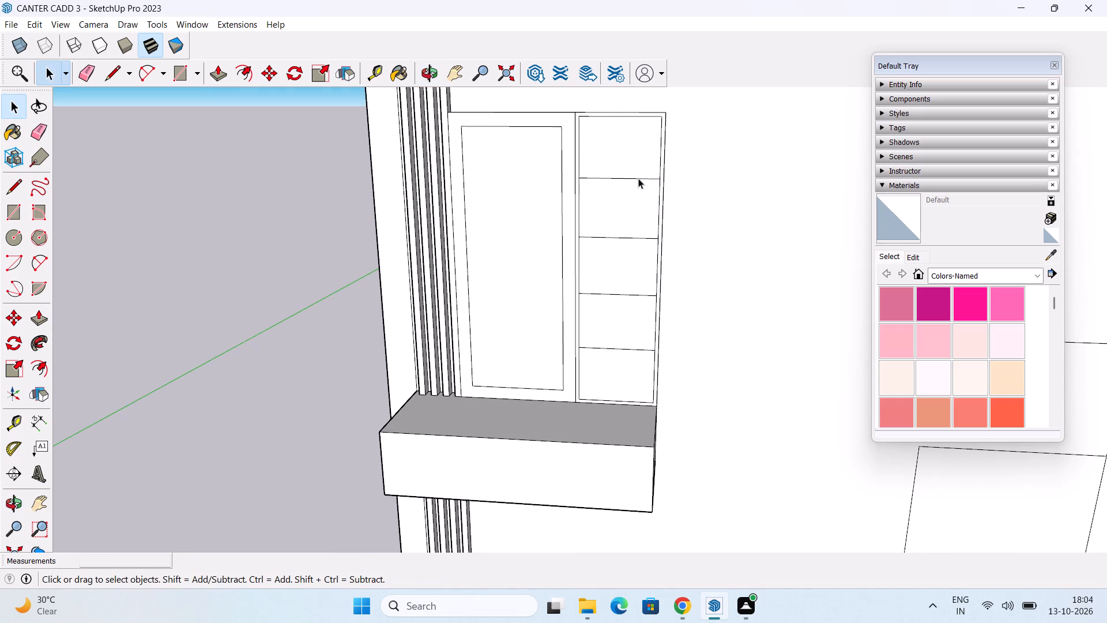
key("m")
scroll(616, 182, "up", 1)
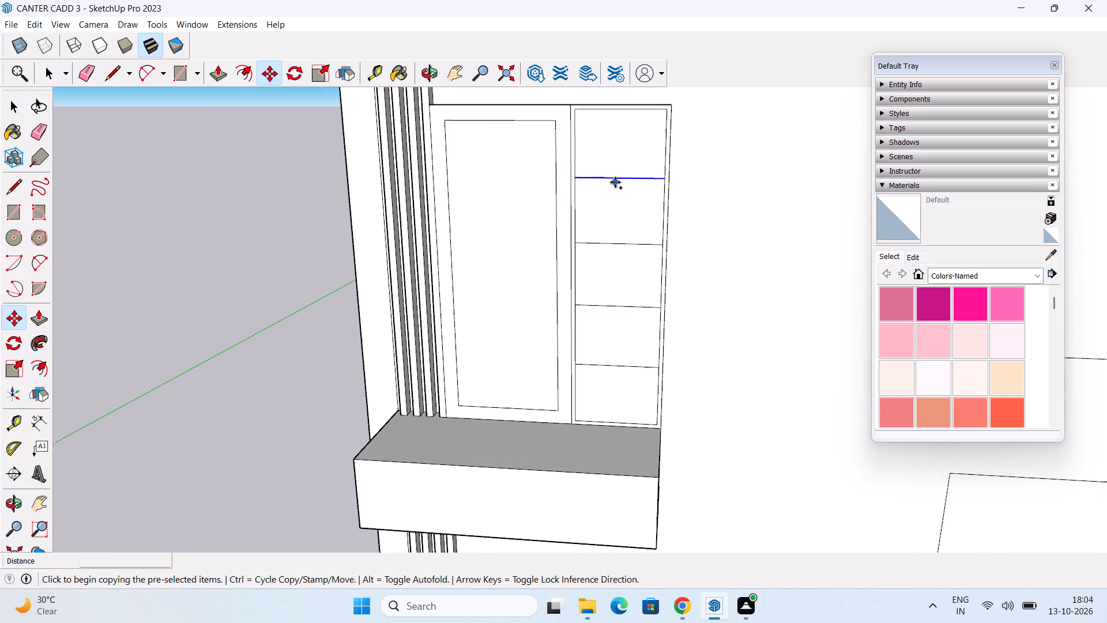
scroll(615, 182, "up", 1)
left_click(571, 178)
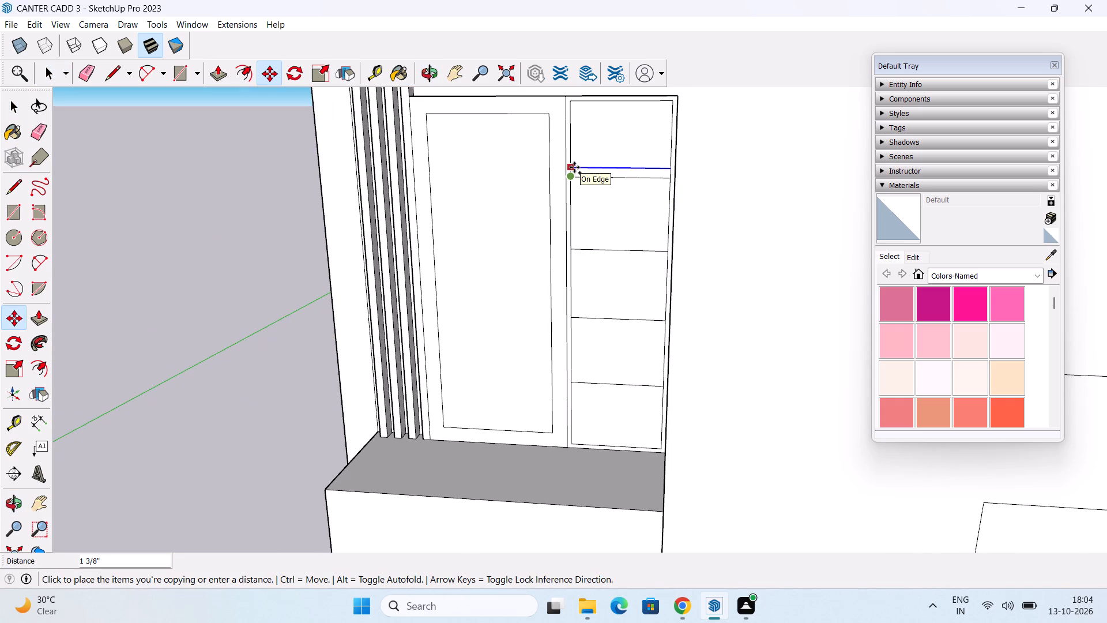
type("1\"")
key("Return")
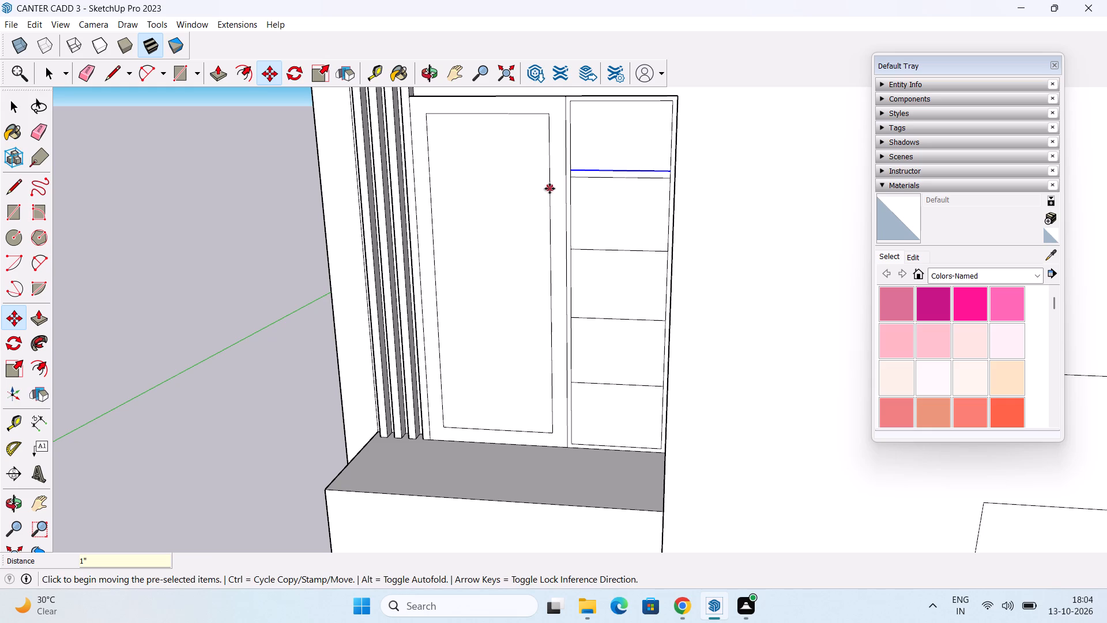
key("space")
Copy each of the three remaining divider lines upward by 1" to give those shelves the same thickness.
left_click(640, 249)
key("m")
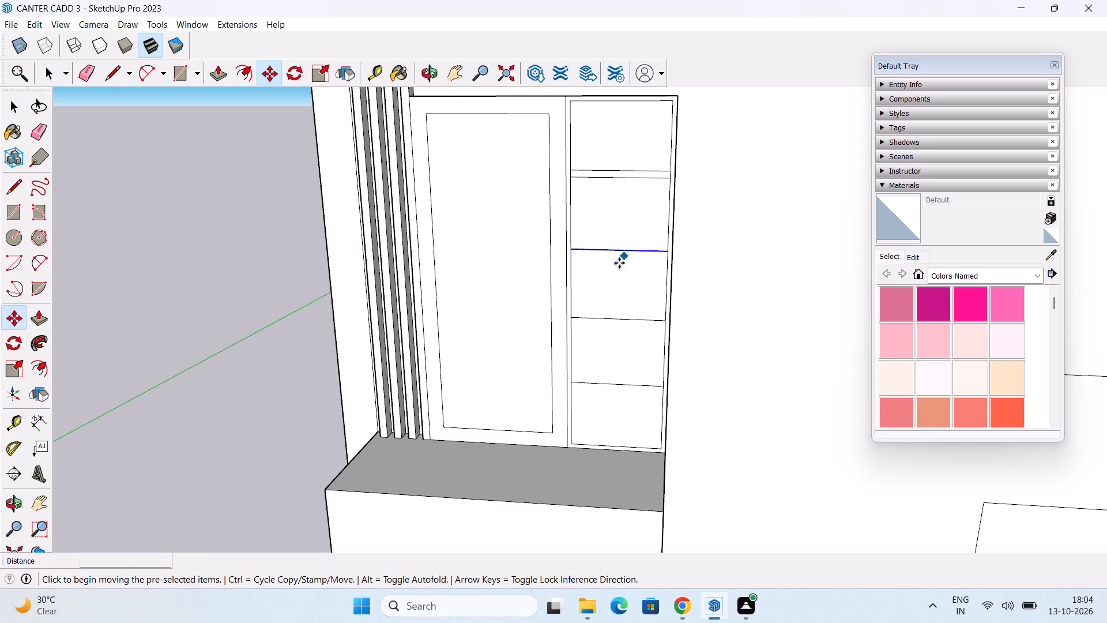
left_click(573, 250)
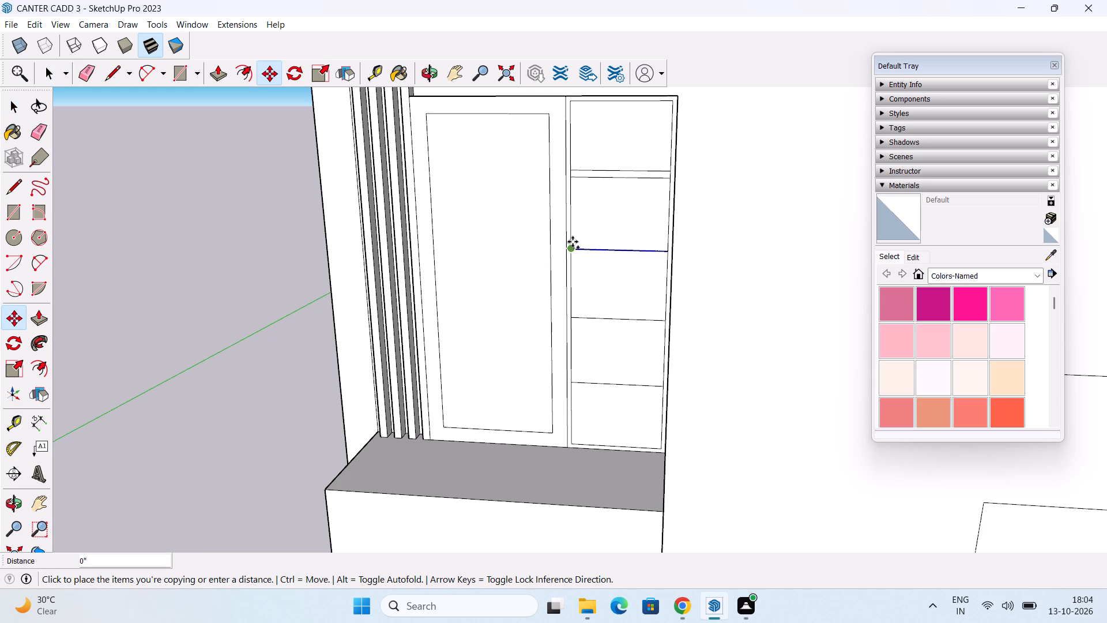
left_click(573, 240)
key("space")
left_click(610, 318)
key("m")
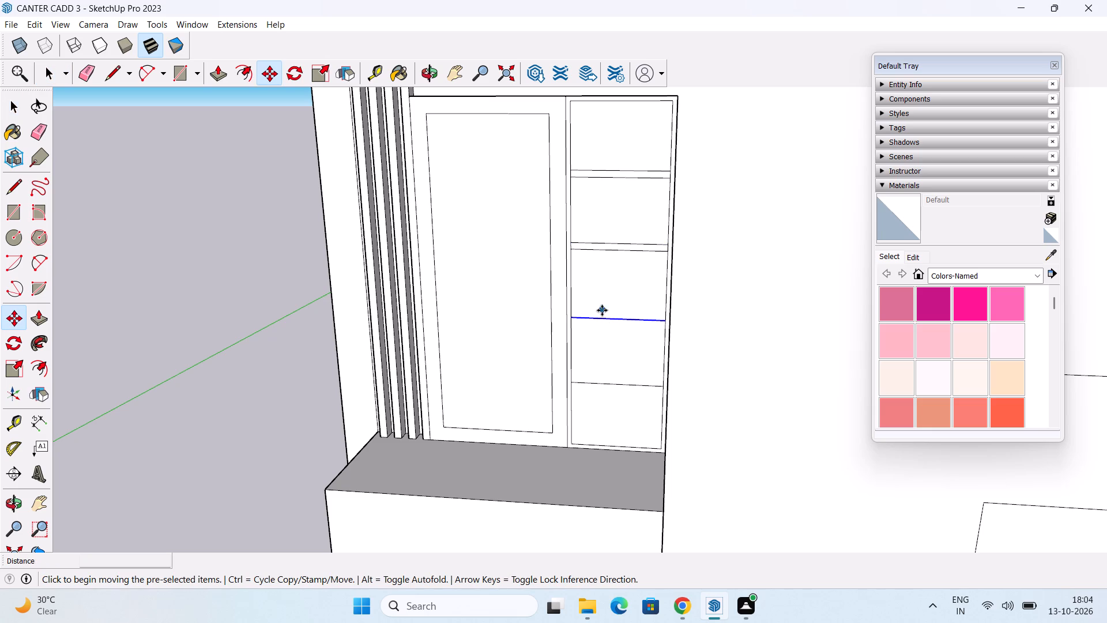
left_click(570, 316)
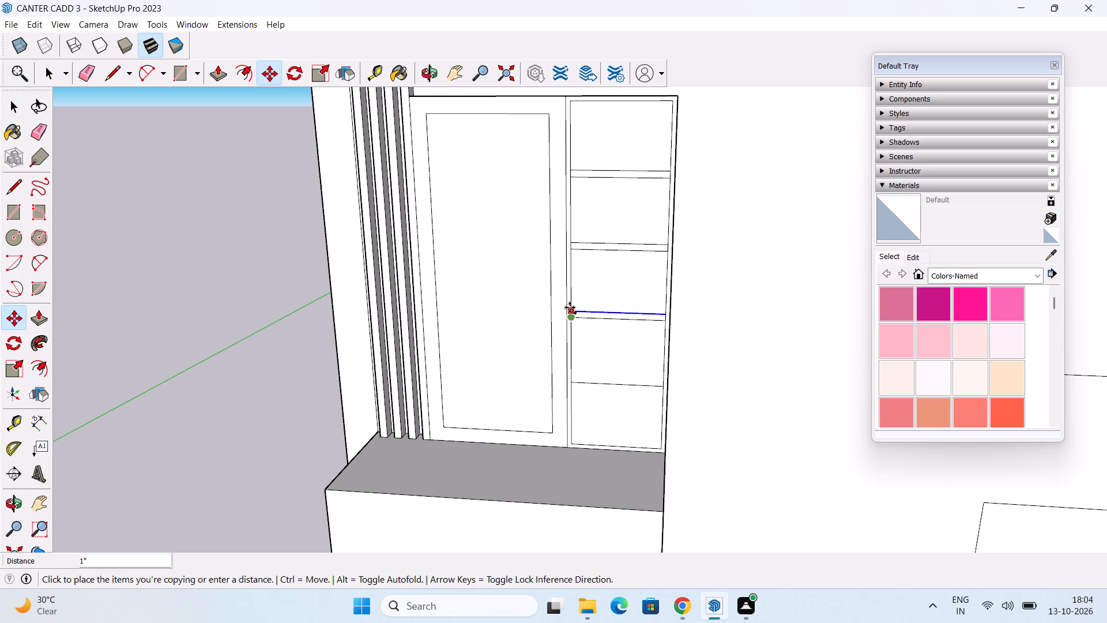
left_click(570, 307)
key("space")
left_click(612, 384)
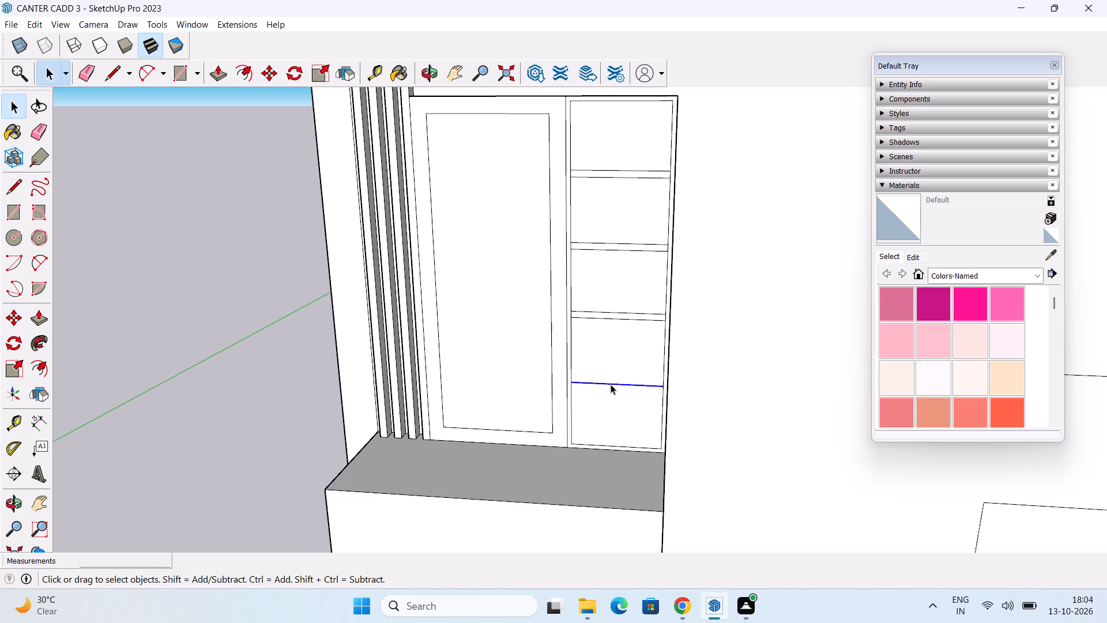
key("m")
left_click(579, 384)
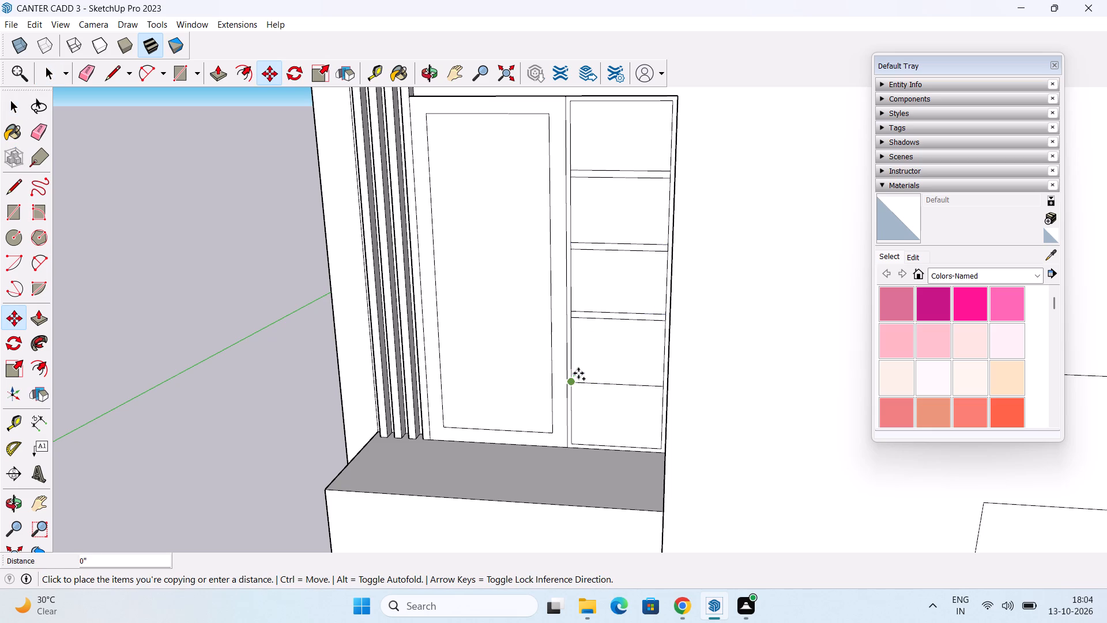
scroll(571, 374, "up", 2)
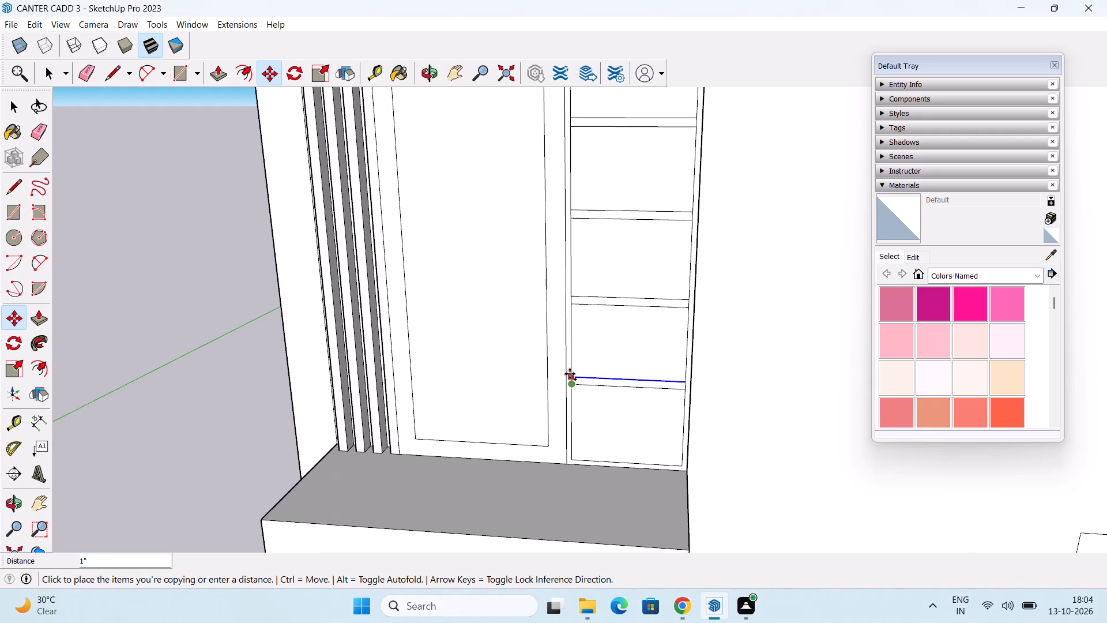
left_click(570, 374)
key("space")
Push the lowest compartment face of the narrower section inward by about 4 7/8" to recess it.
scroll(652, 396, "down", 2)
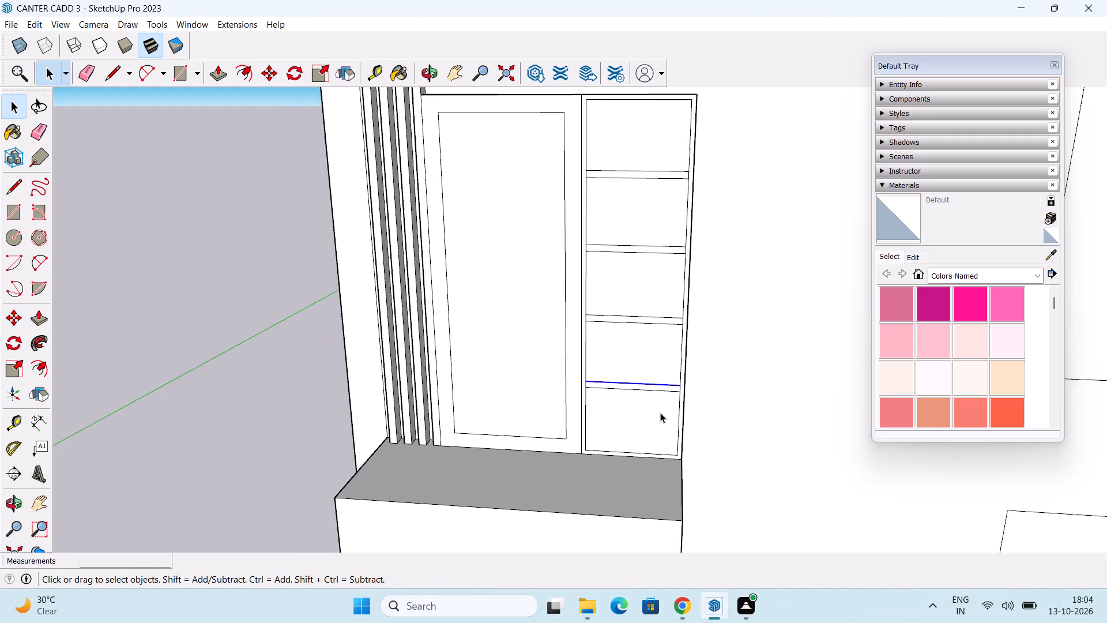
middle_click_drag(660, 412, 627, 417)
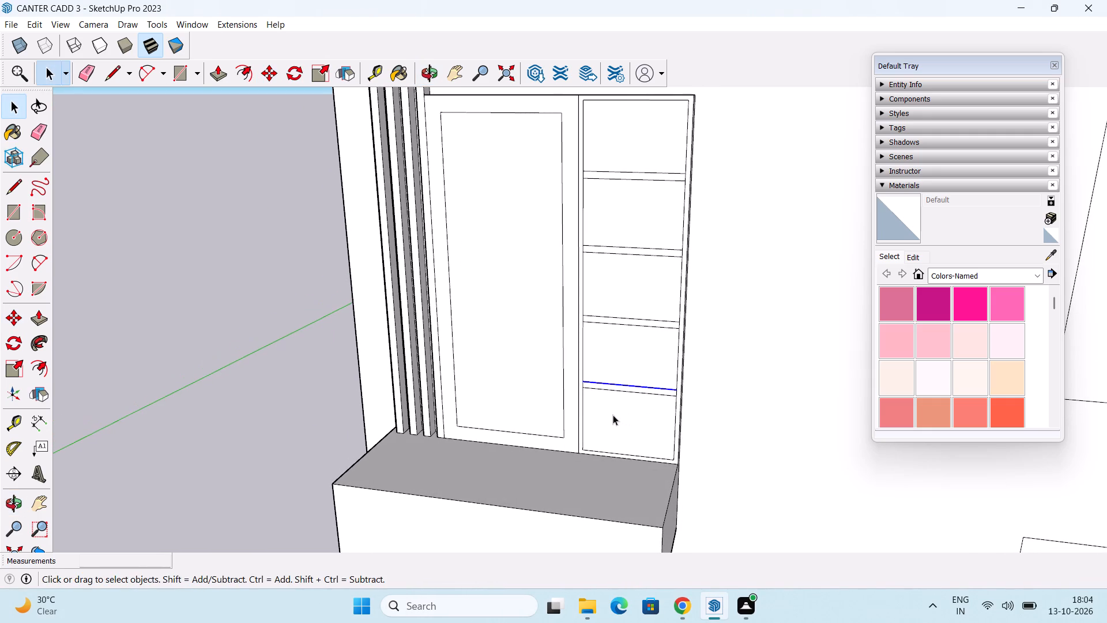
middle_click_drag(613, 415, 616, 445)
scroll(623, 411, "up", 1)
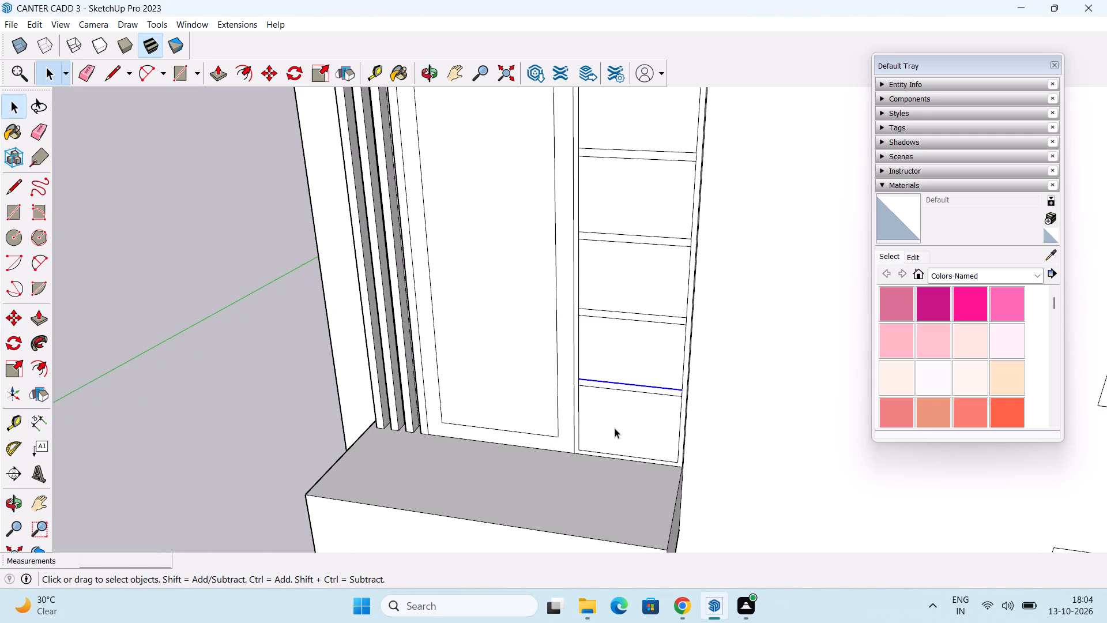
middle_click_drag(615, 428, 515, 412)
key("p")
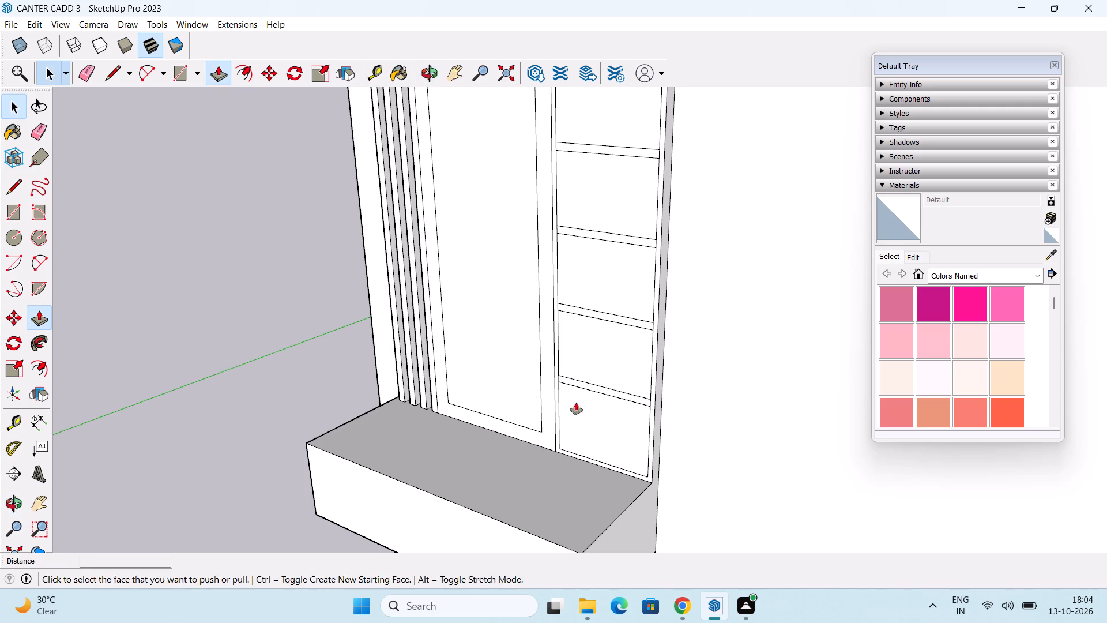
left_click_drag(590, 418, 622, 408)
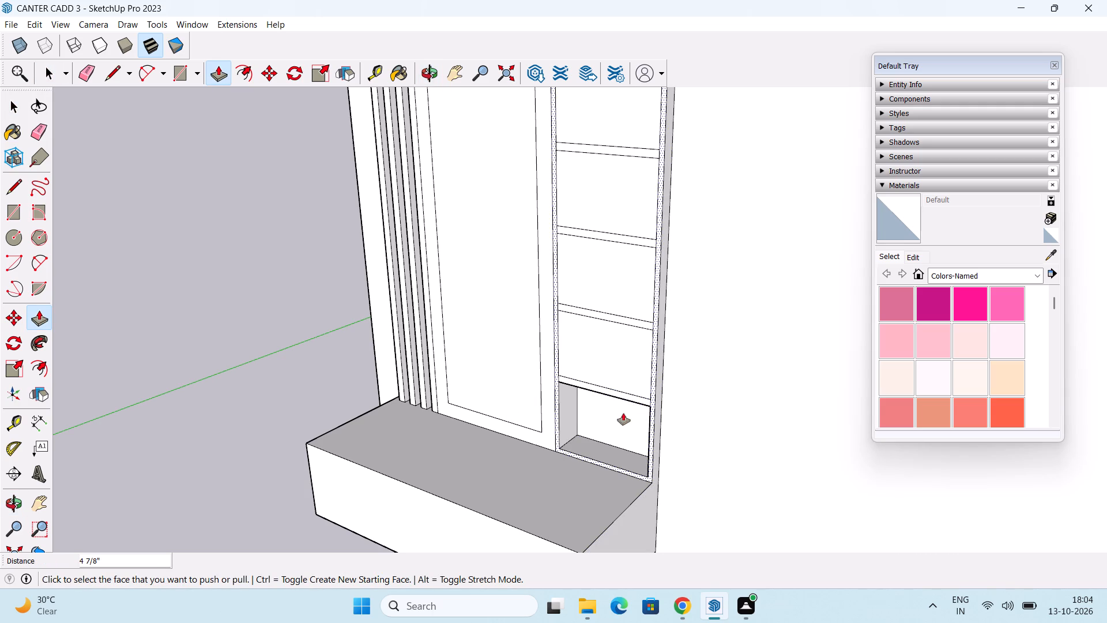
Recess the four remaining compartment faces above by the same depth as the lowest one.
double_click(619, 362)
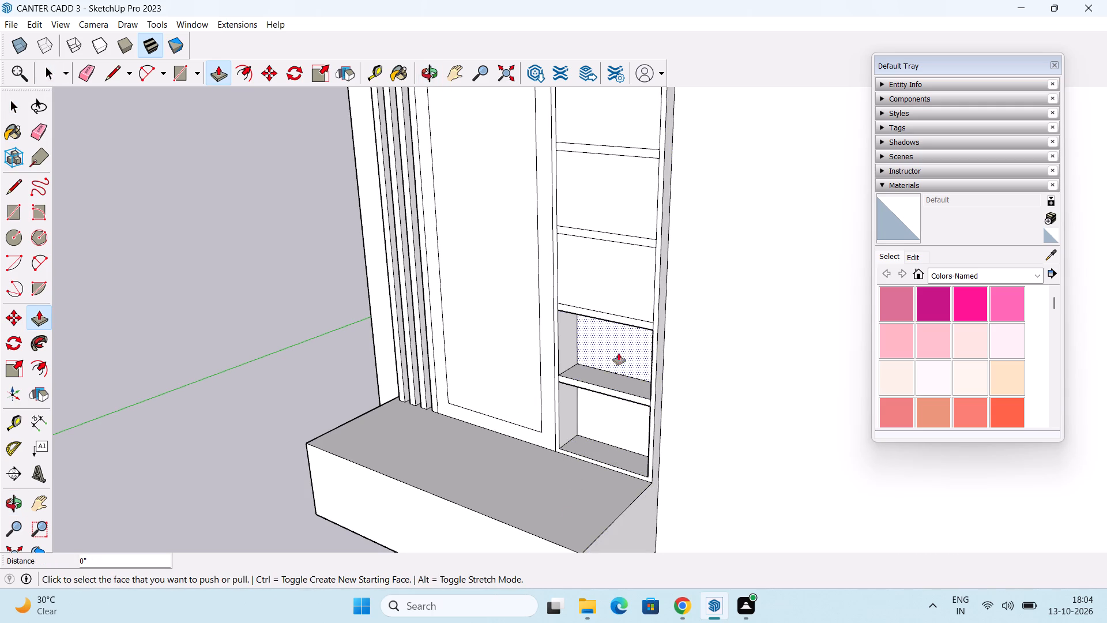
double_click(623, 280)
middle_click_drag(608, 294, 608, 329, "shift")
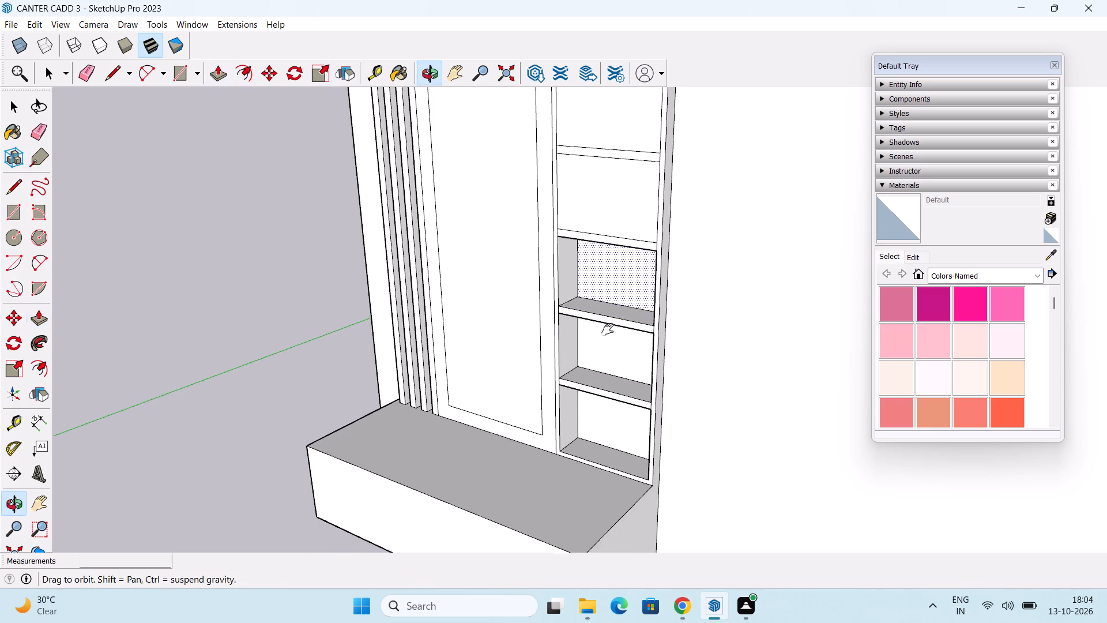
middle_click_drag(608, 329, 579, 456, "shift")
double_click(581, 374)
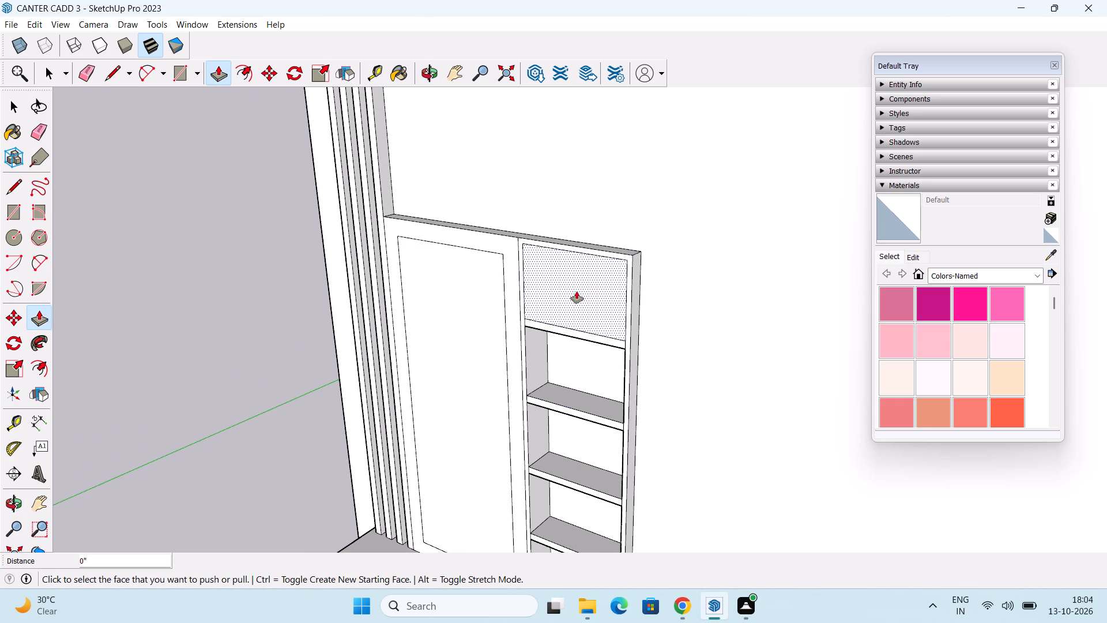
double_click(577, 291)
middle_click_drag(581, 356, 500, 490)
middle_click_drag(545, 408, 446, 403)
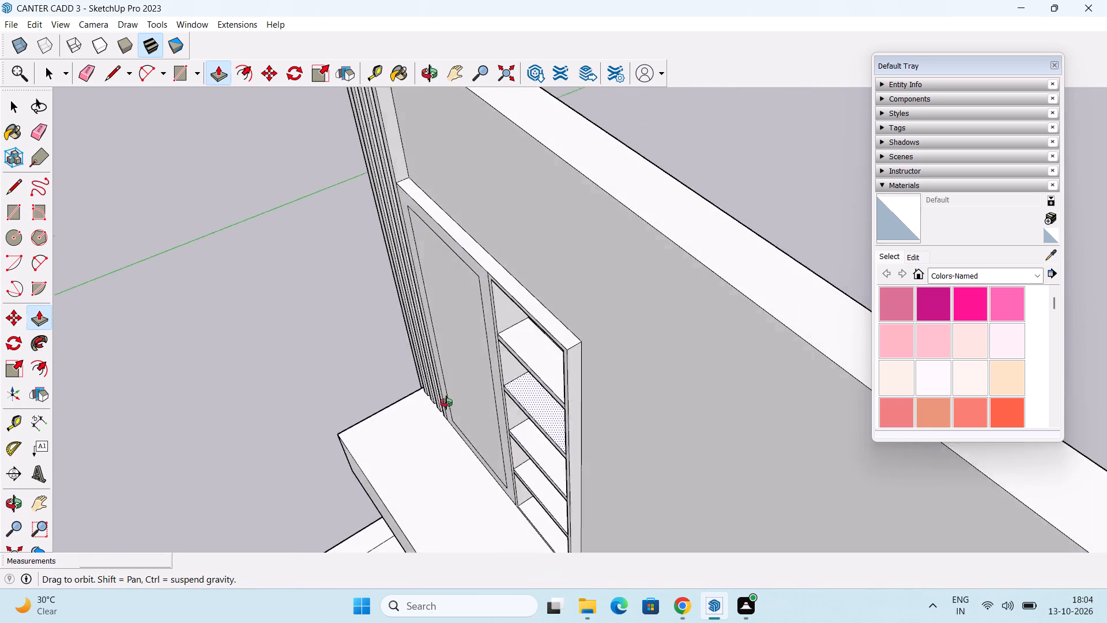
middle_click_drag(446, 403, 646, 348)
scroll(586, 471, "down", 1)
middle_click_drag(590, 455, 689, 313)
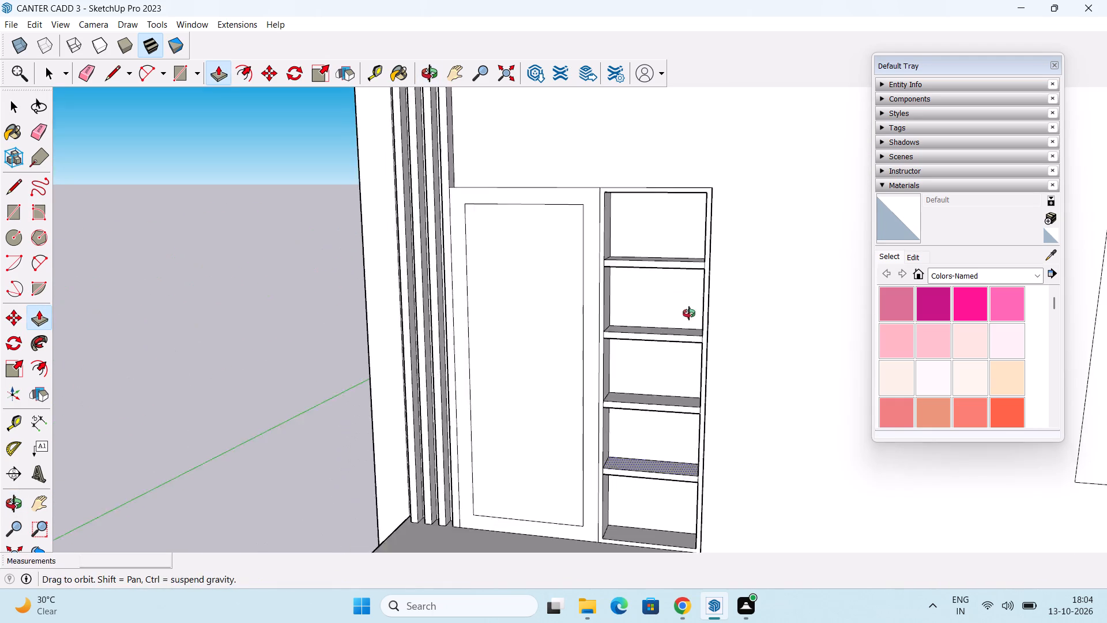
middle_click_drag(689, 313, 694, 309)
key("space")
Round the two upper corners of the wider panel's inner outline with tangent 2-point arcs, radii about 3 1/2" and 3 3/8".
middle_click_drag(481, 290, 555, 261)
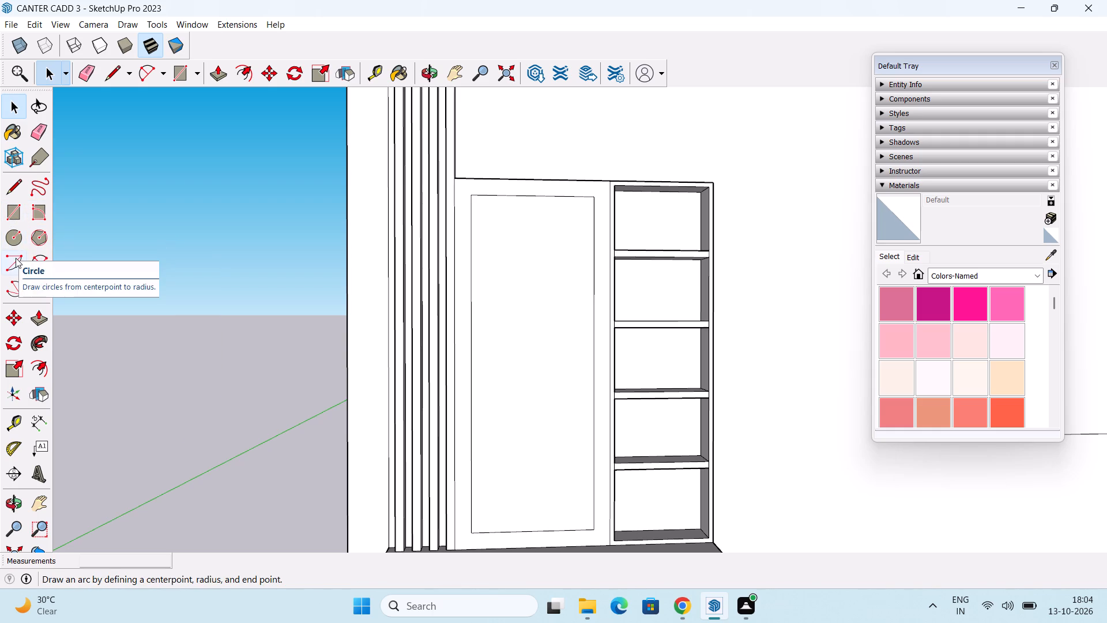
left_click(37, 270)
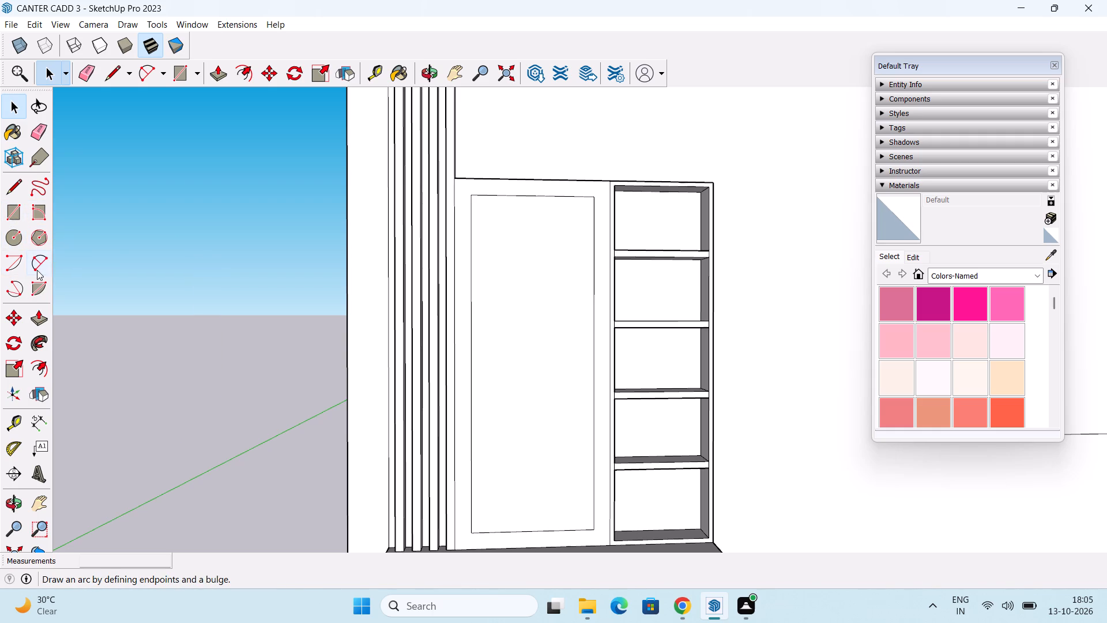
scroll(490, 227, "up", 2)
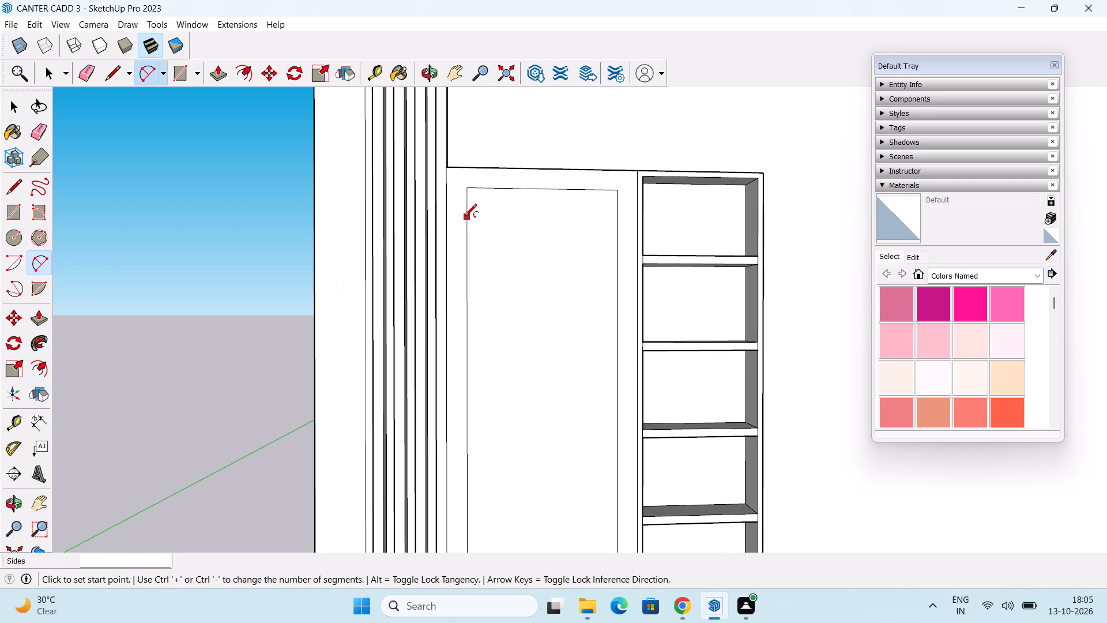
left_click(465, 217)
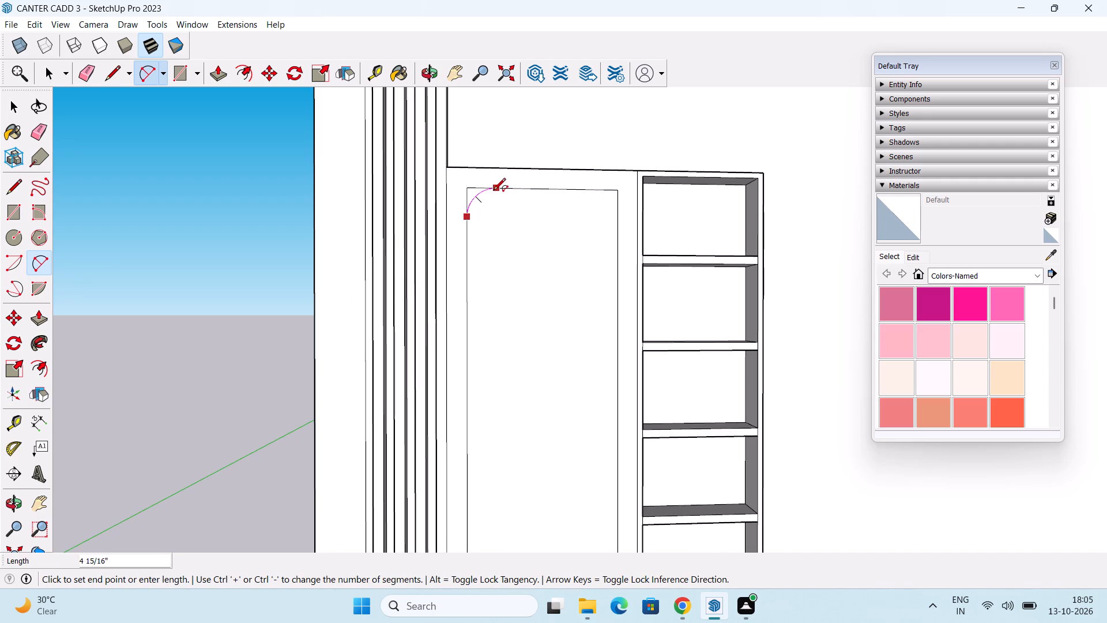
left_click(494, 191)
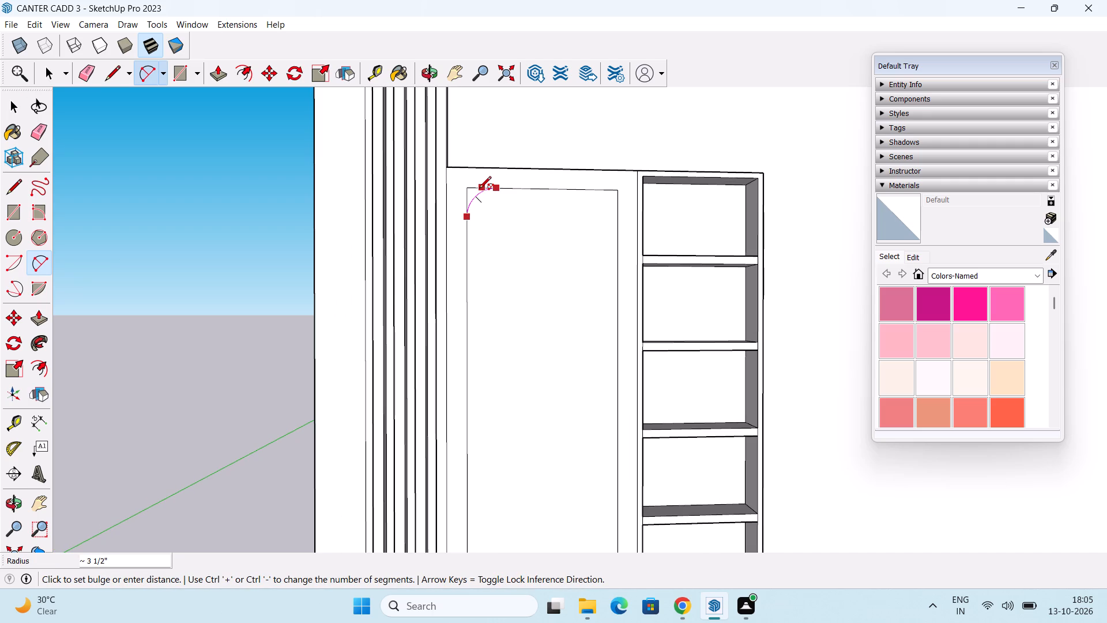
left_click(479, 189)
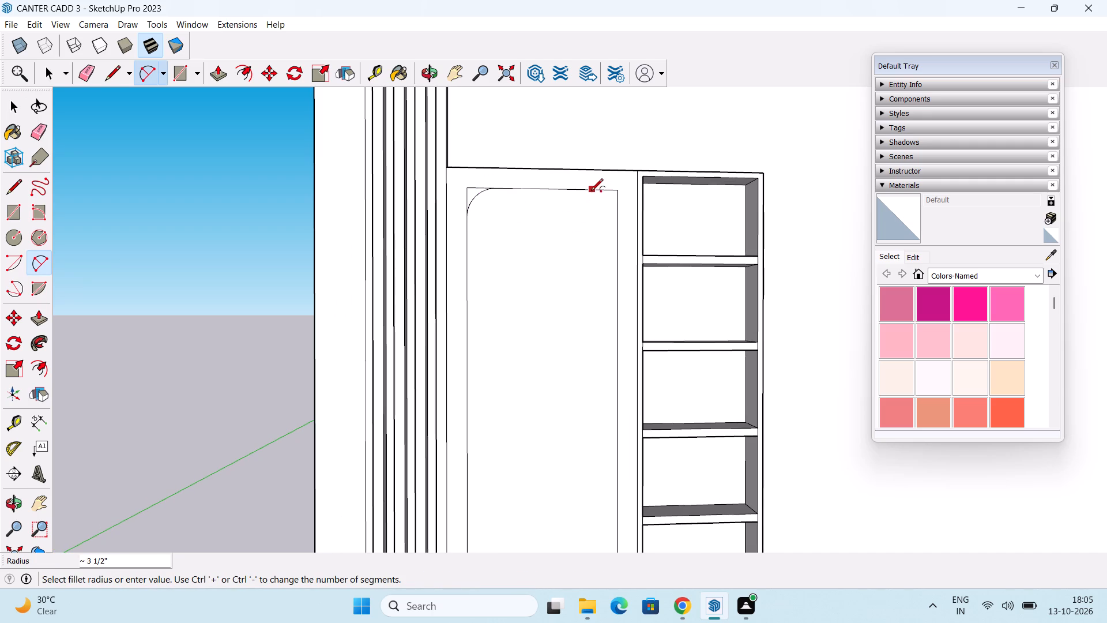
left_click(590, 192)
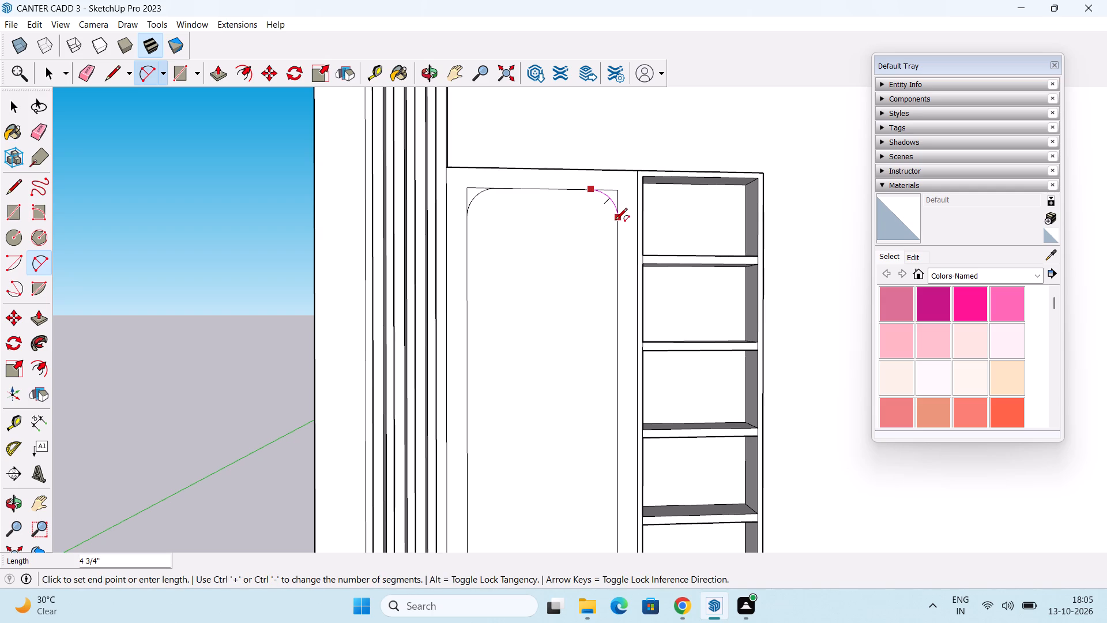
left_click(615, 221)
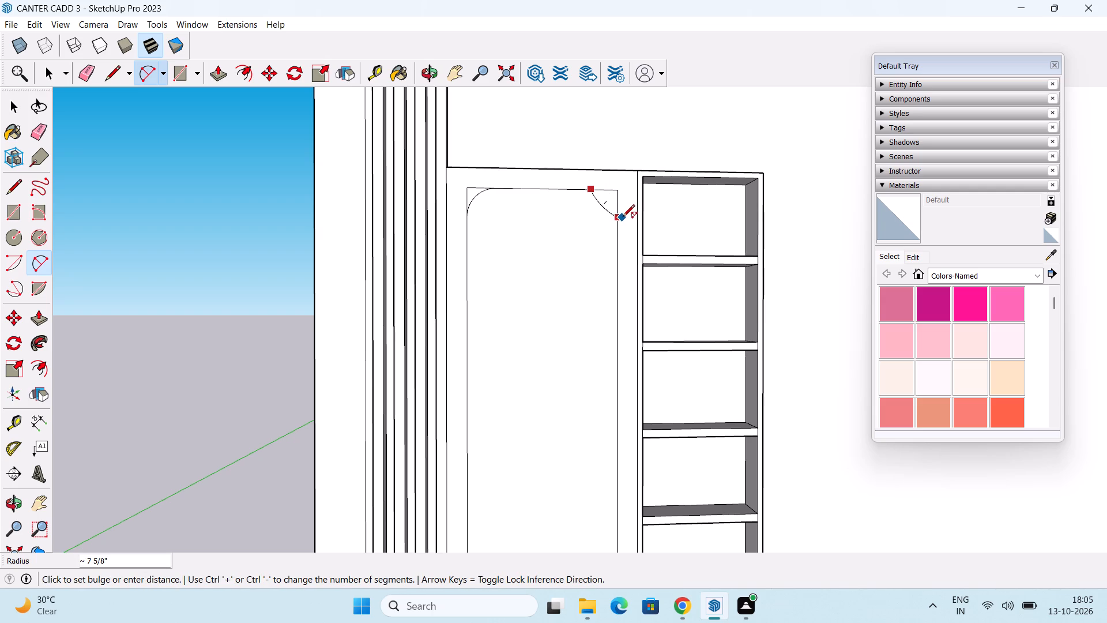
left_click(624, 216)
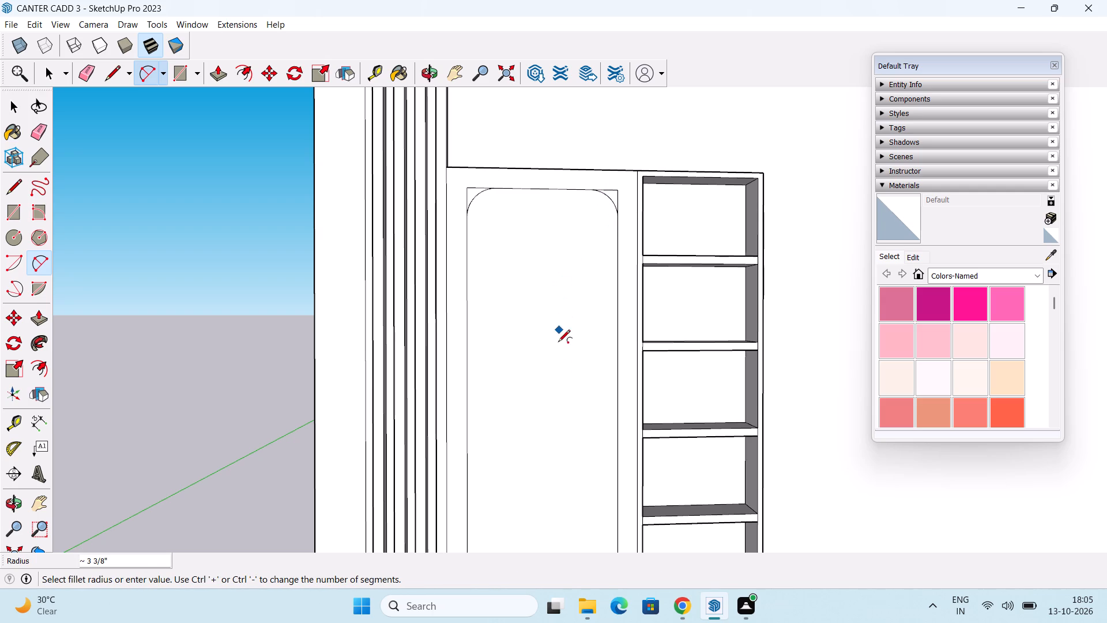
Round the two lower corners of the wider panel's inner outline with tangent 2-point arcs, radii about 3 11/16" and 3 3/8".
middle_click_drag(555, 373, 562, 267, "shift")
scroll(568, 291, "down", 1)
middle_click_drag(568, 351, 555, 376)
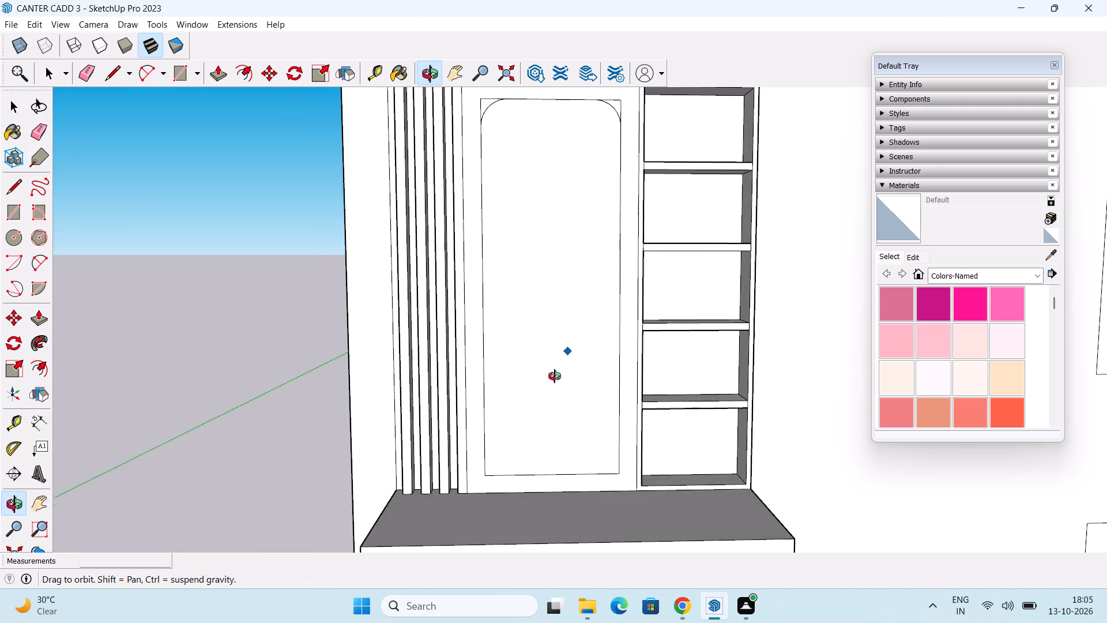
middle_click_drag(555, 376, 555, 377)
middle_click_drag(579, 402, 574, 354, "shift")
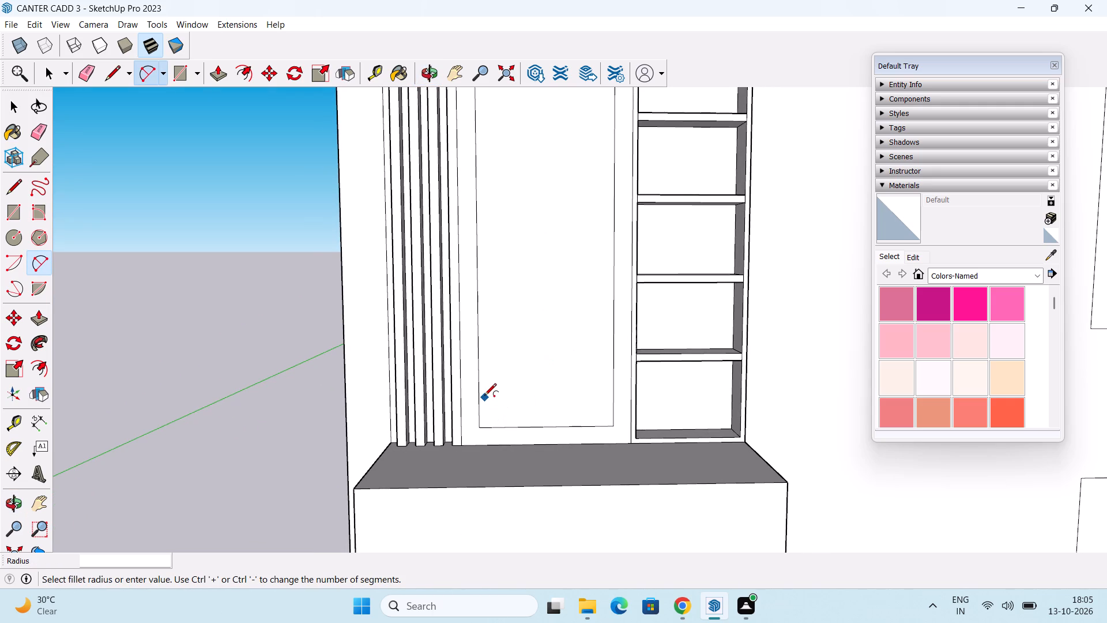
left_click(480, 401)
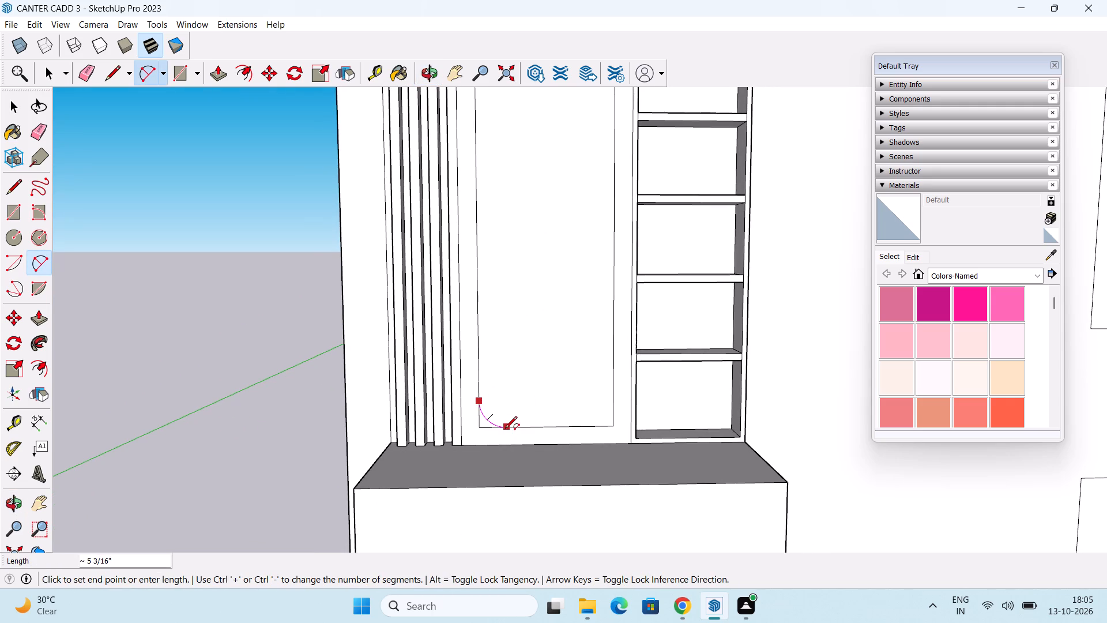
left_click(503, 429)
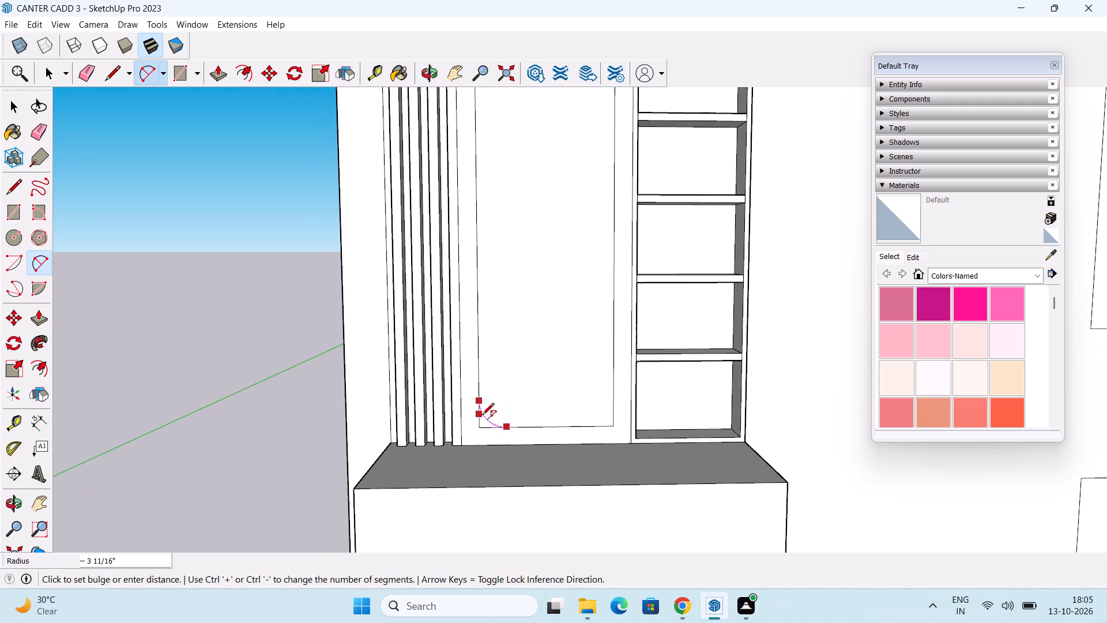
left_click(482, 416)
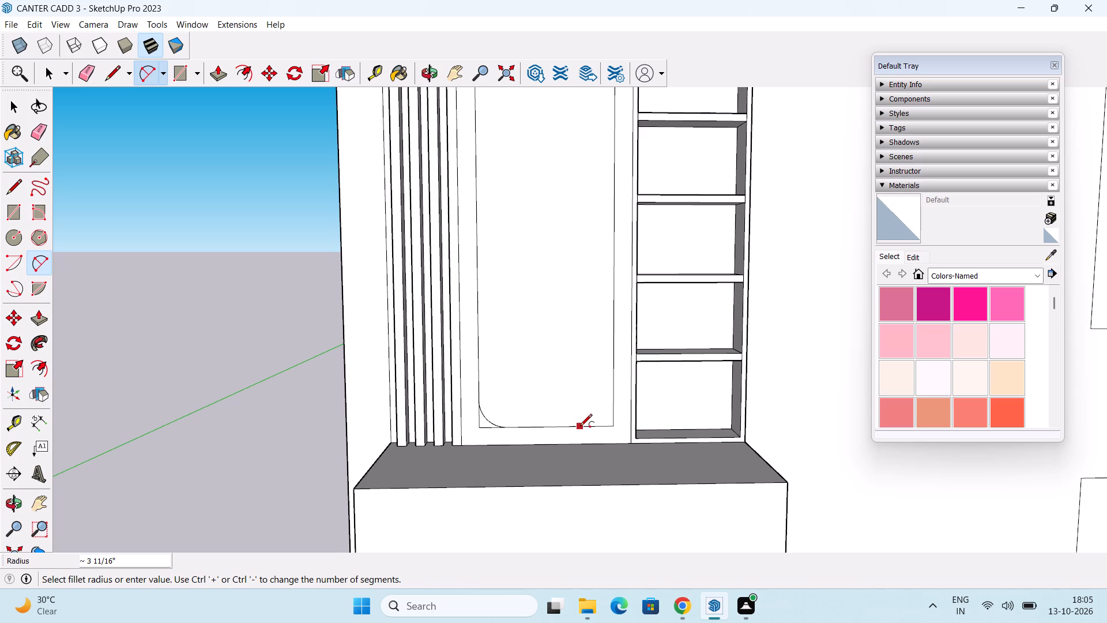
left_click(589, 428)
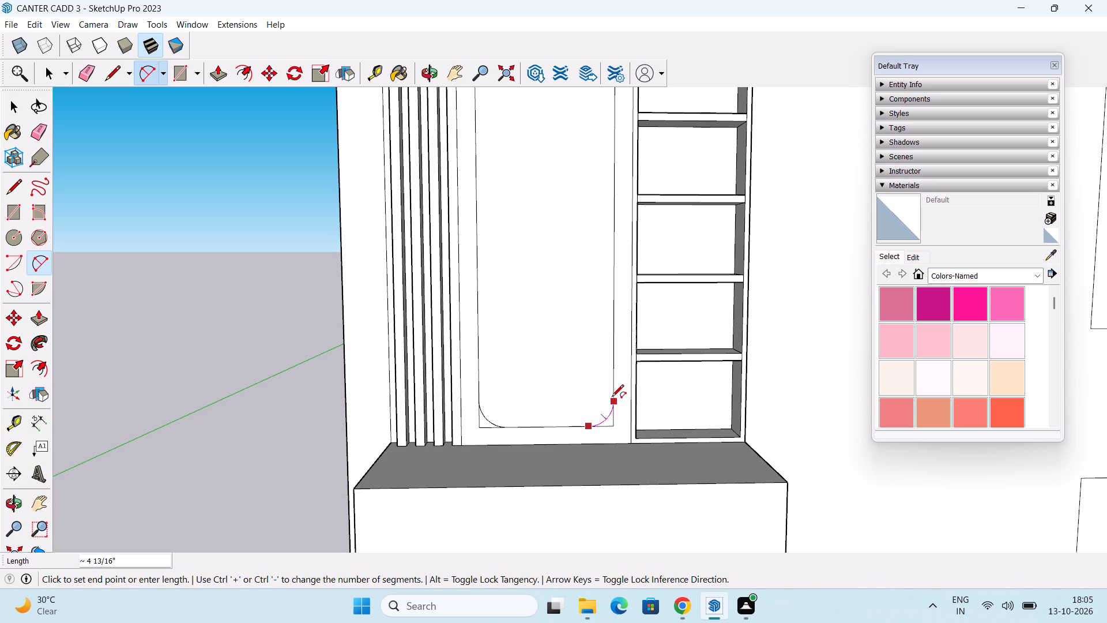
left_click(612, 400)
left_click(613, 410)
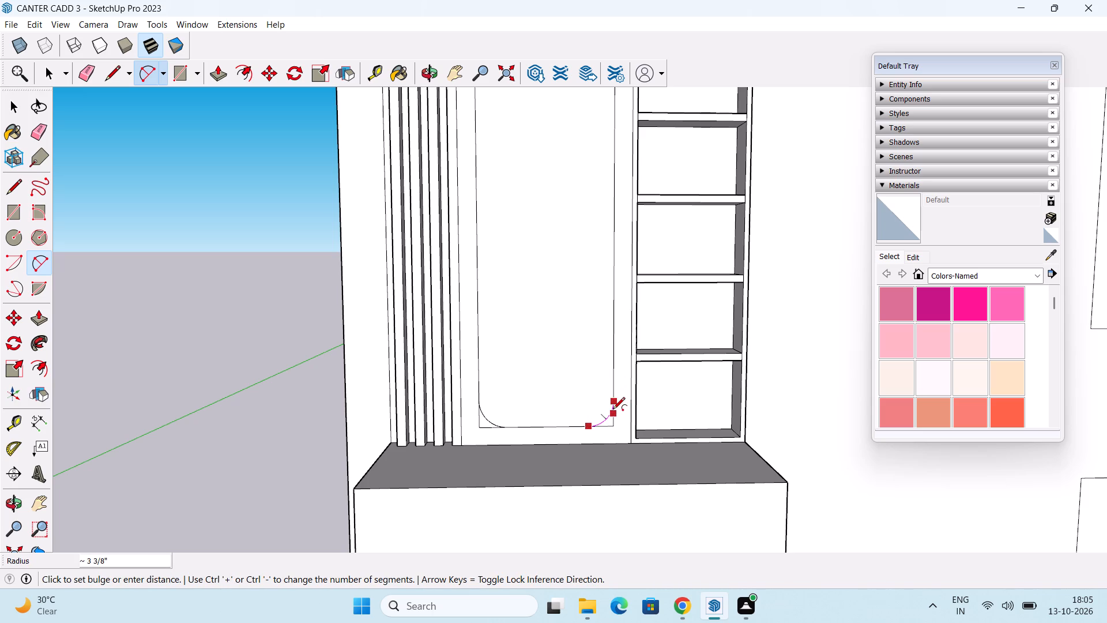
Erase the leftover square corner edges outside the four arcs of the wider panel's inner outline.
key("space")
key("e")
scroll(570, 404, "up", 2)
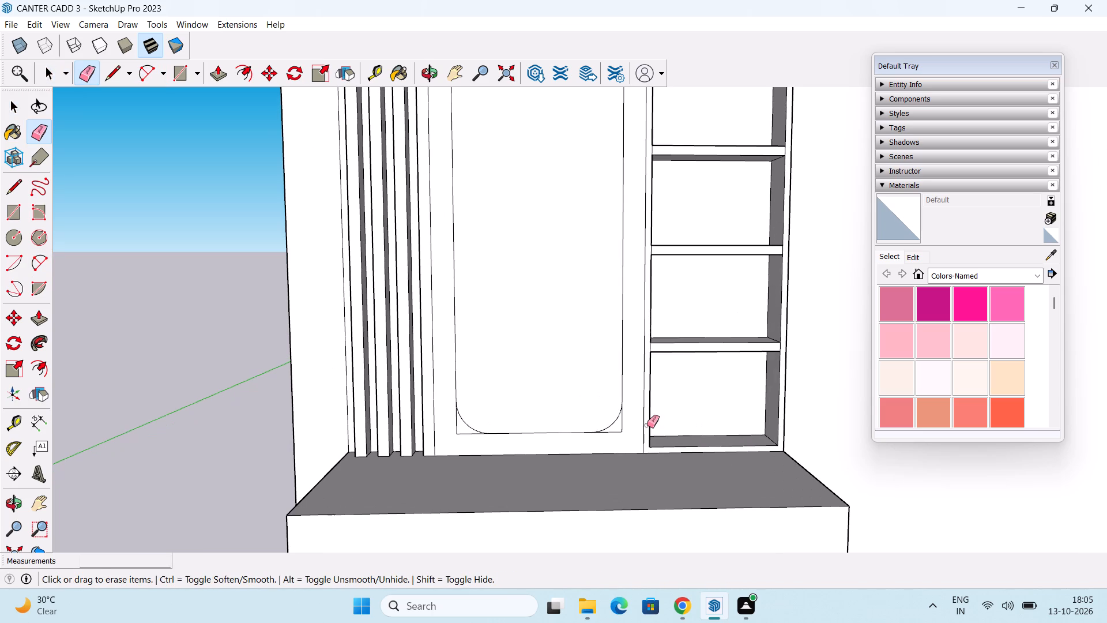
left_click_drag(623, 424, 613, 433)
left_click_drag(453, 422, 466, 433)
scroll(479, 350, "down", 4)
middle_click_drag(534, 249, 491, 481, "shift")
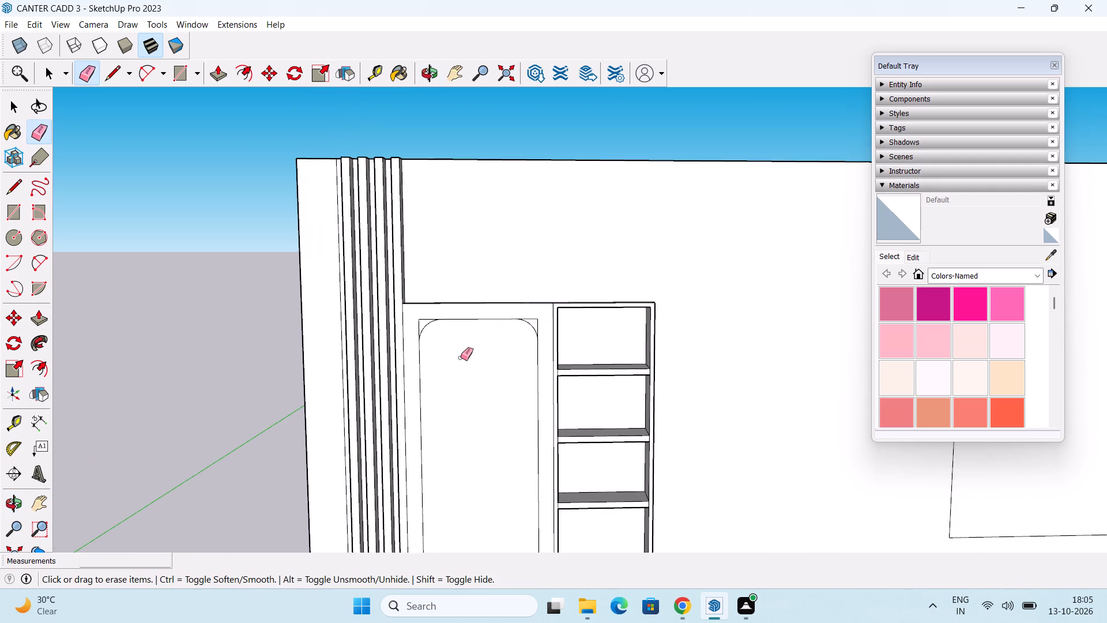
scroll(450, 320, "up", 3)
left_click_drag(412, 324, 426, 313)
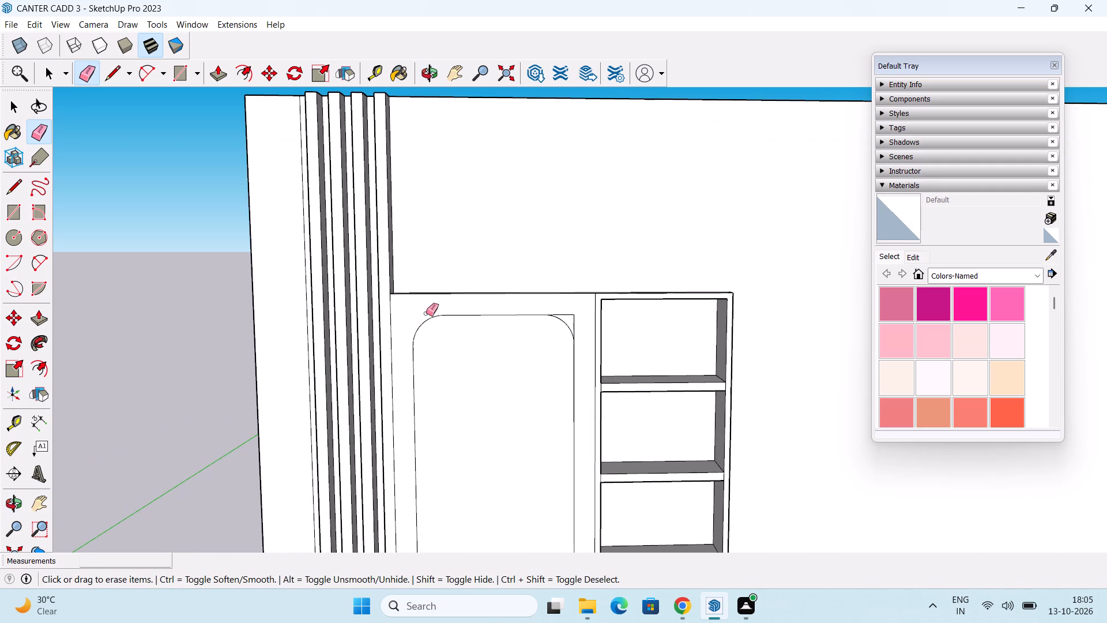
left_click_drag(566, 313, 579, 326)
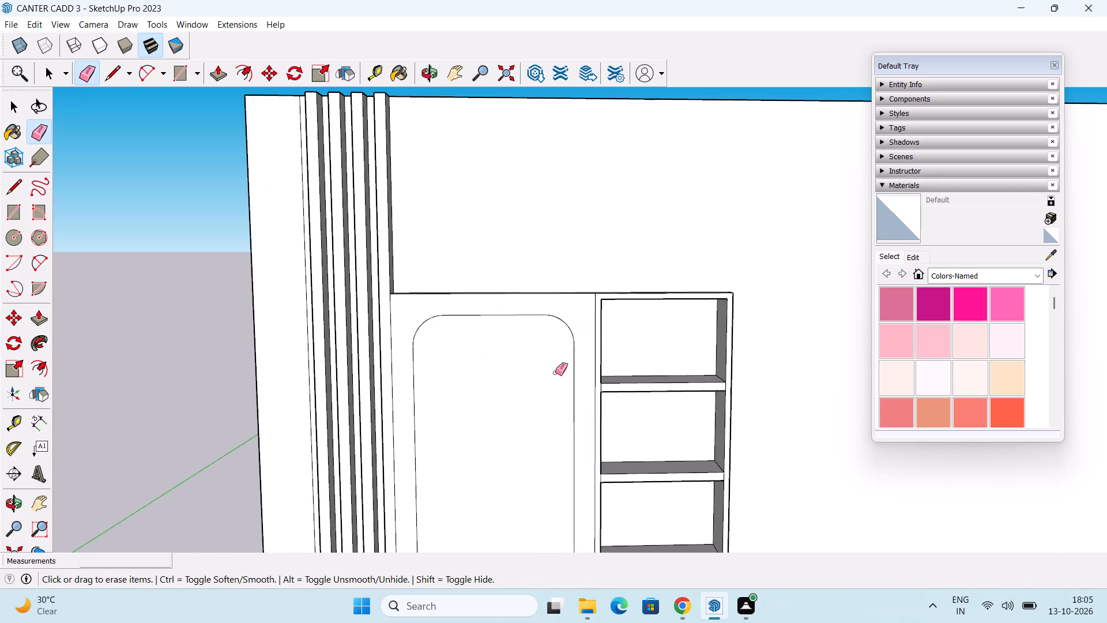
middle_click_drag(482, 436, 518, 339)
scroll(515, 370, "down", 1)
middle_click_drag(515, 376, 449, 461)
key("space")
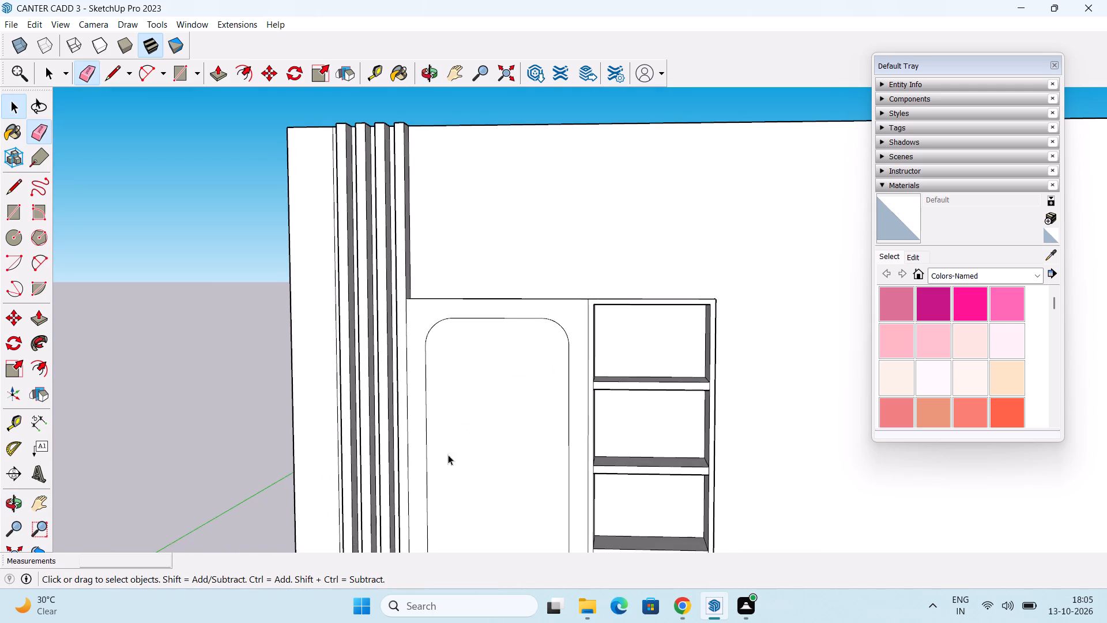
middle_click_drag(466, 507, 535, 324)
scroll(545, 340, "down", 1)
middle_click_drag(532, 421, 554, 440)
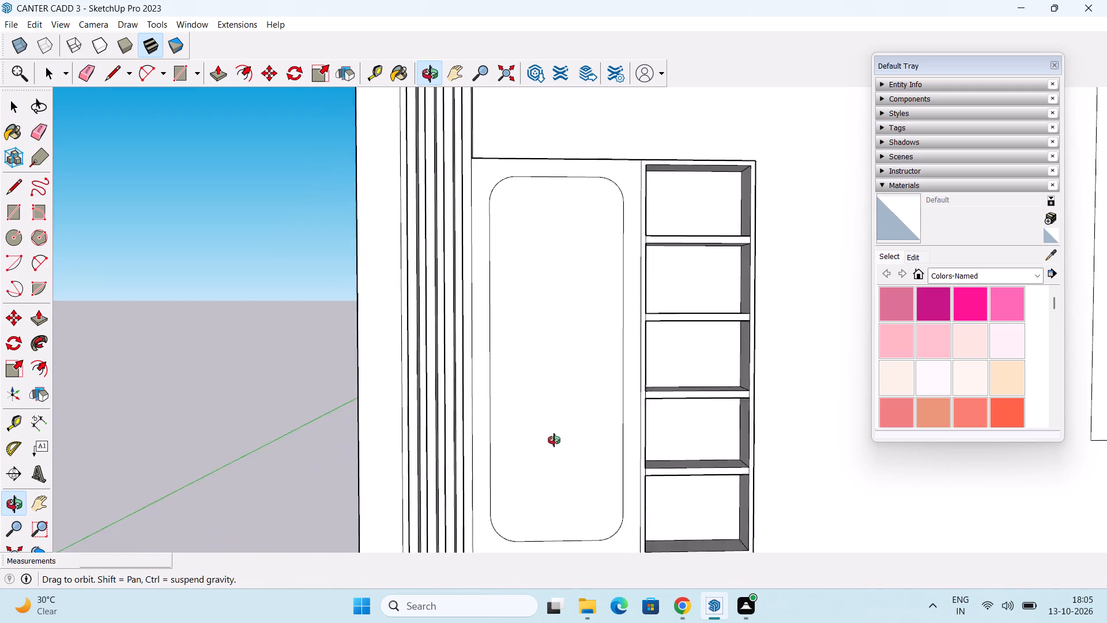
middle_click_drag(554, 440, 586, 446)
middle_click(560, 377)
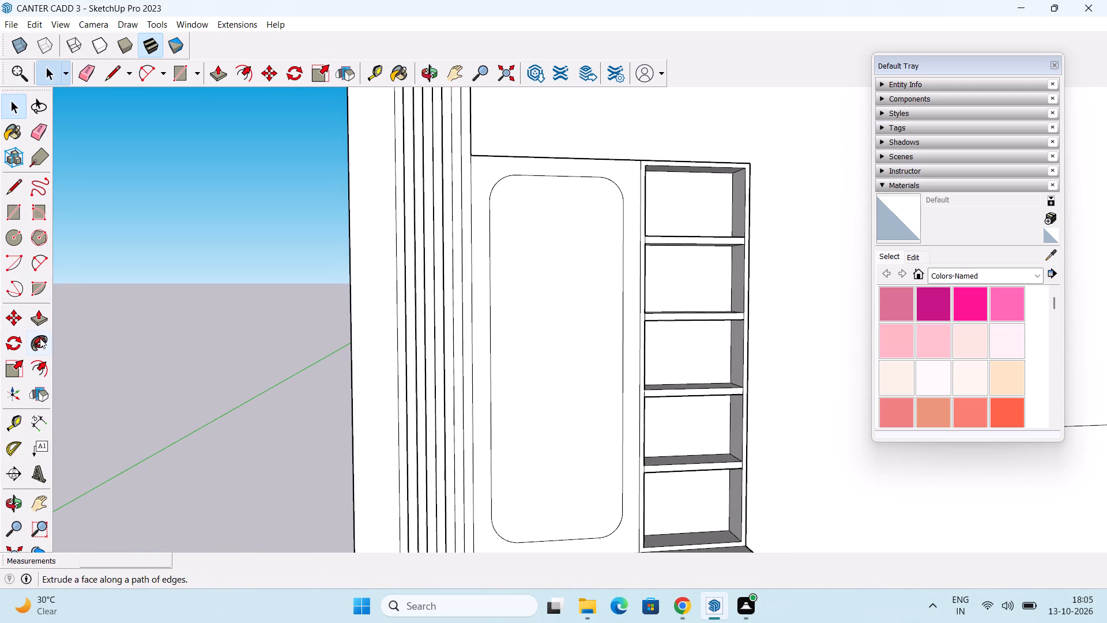
Offset the wider panel's rounded outline outward by about 13/16" to form a border.
left_click(40, 367)
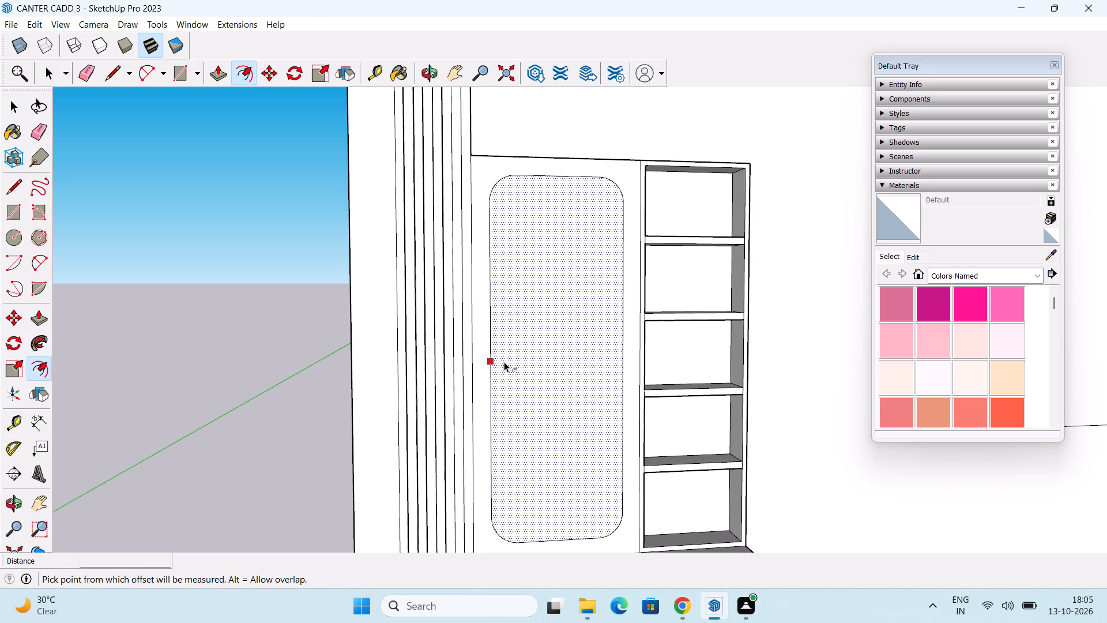
left_click(499, 369)
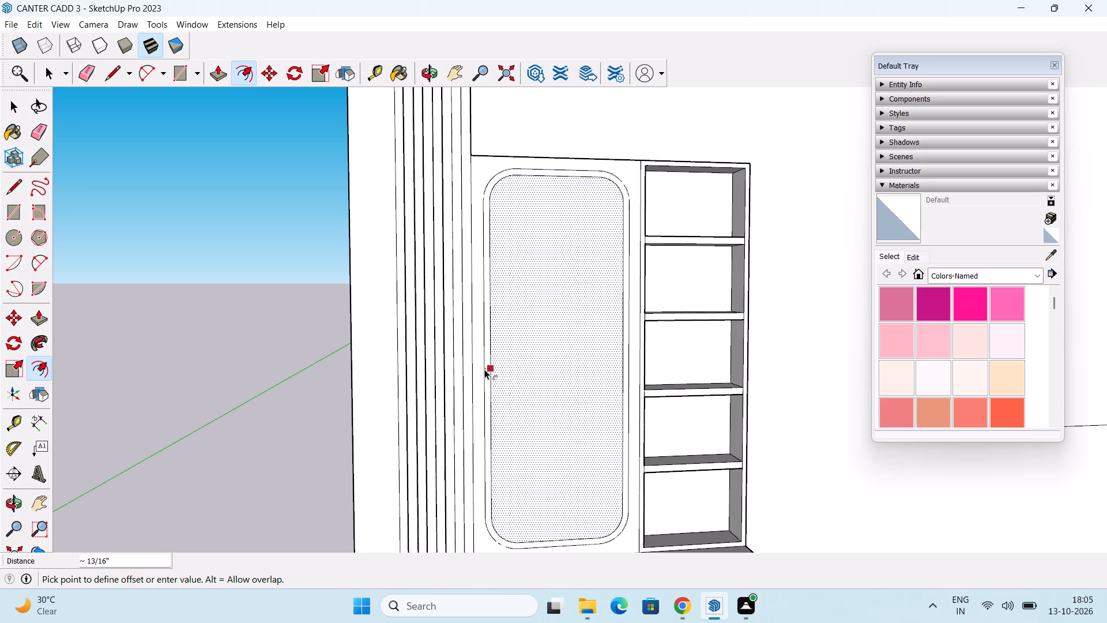
left_click(484, 369)
key("space")
Recess the face inside the wider panel's inner rounded outline by 1".
middle_click_drag(513, 410, 518, 413)
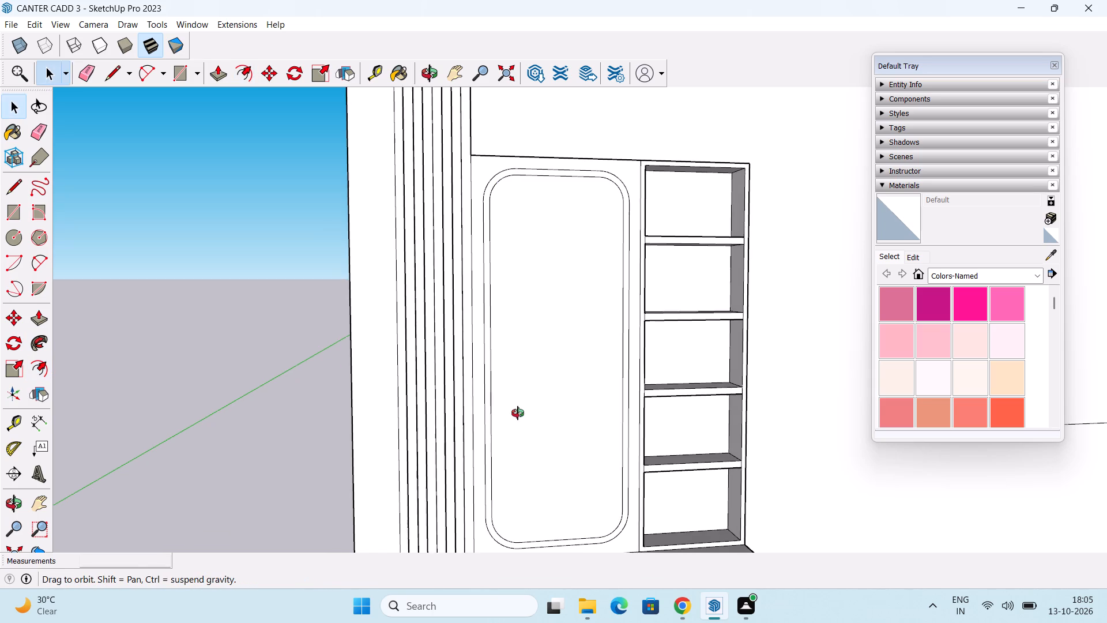
middle_click_drag(518, 413, 514, 421)
key("p")
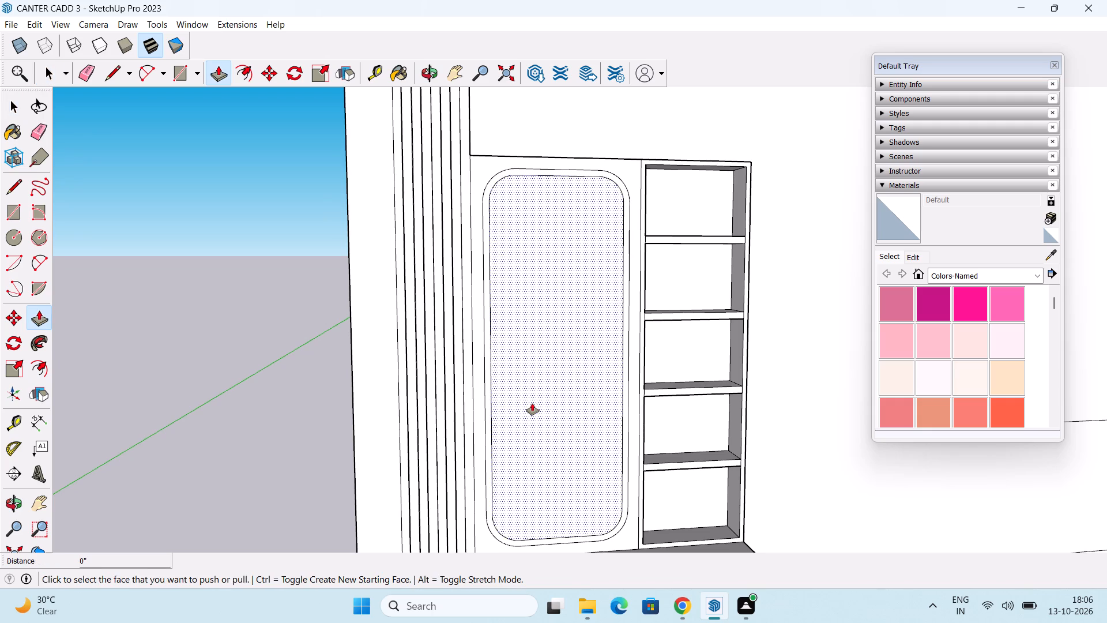
left_click(532, 403)
key("1")
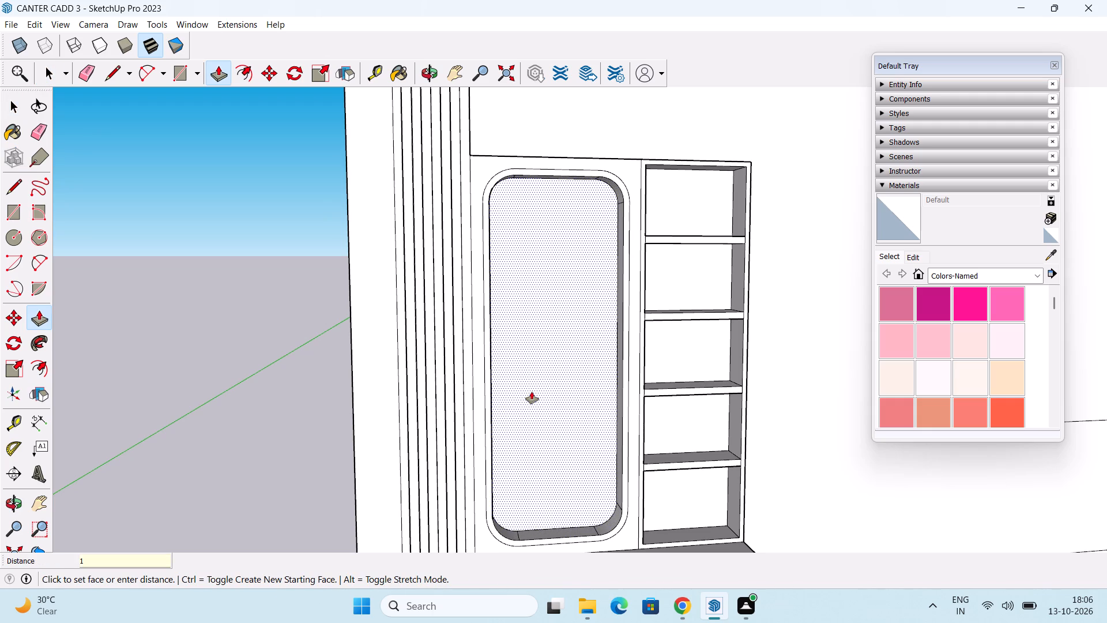
key("shift+quotedbl")
key("Return")
scroll(542, 411, "down", 1)
middle_click_drag(543, 406, 439, 369)
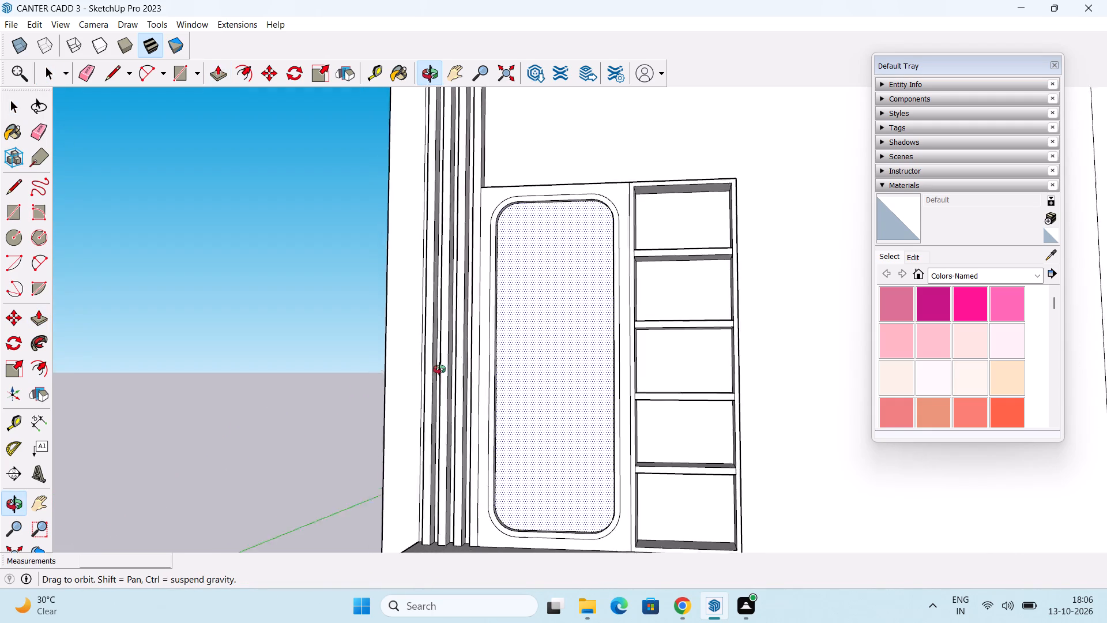
middle_click_drag(439, 369, 457, 392)
key("space")
Examine the back wall from the rounded panel and shelving across to the rectangles outlined at its other end.
scroll(460, 392, "down", 1)
middle_click_drag(460, 396, 517, 365)
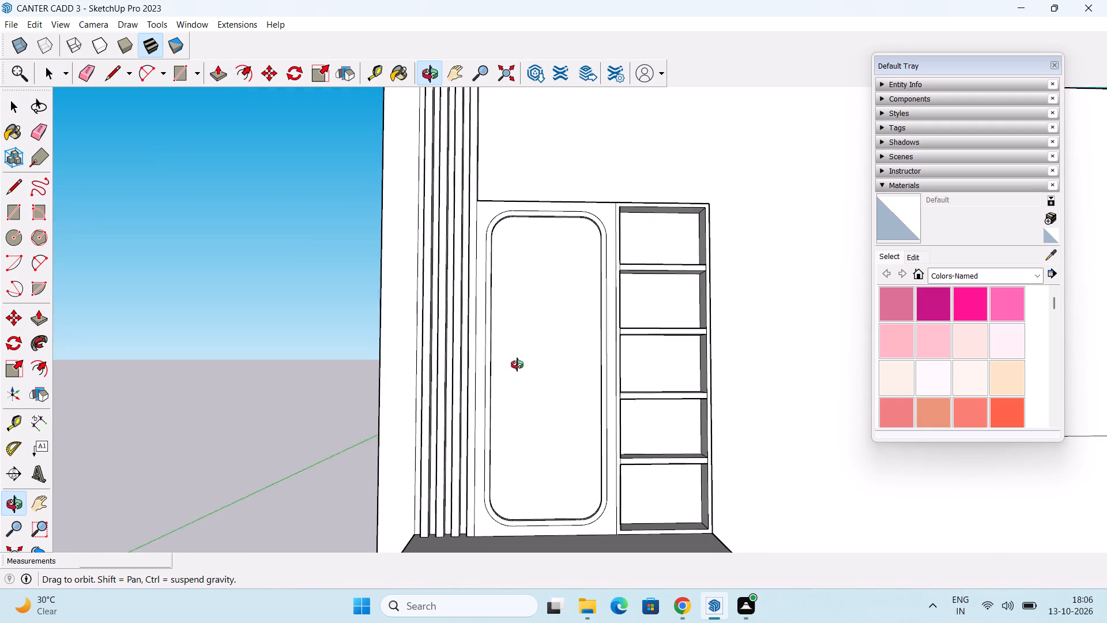
middle_click_drag(517, 365, 519, 362)
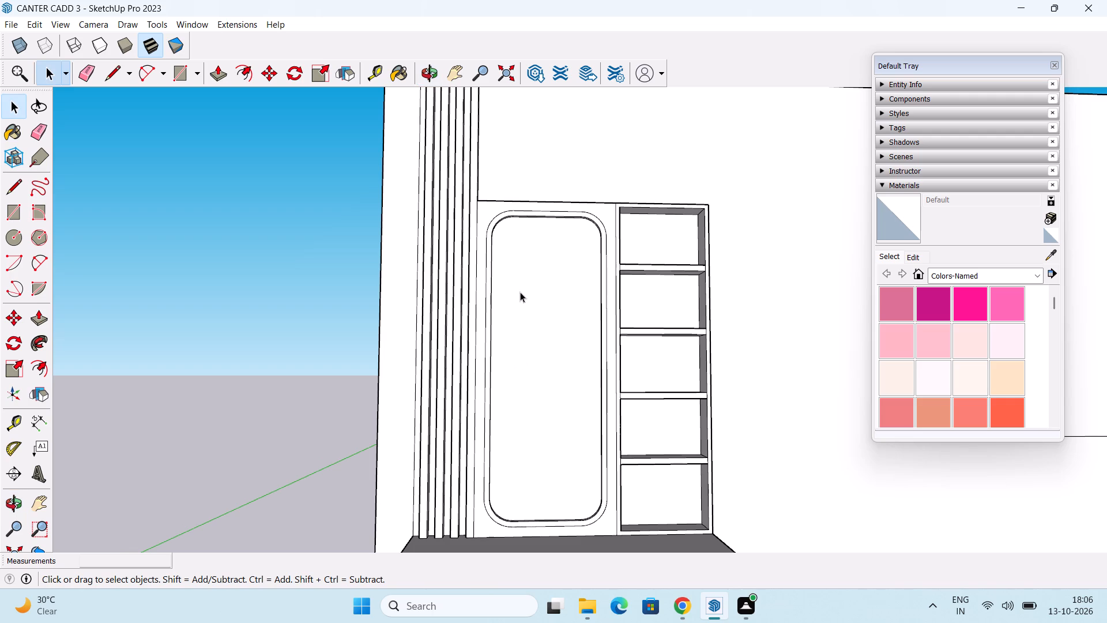
scroll(635, 369, "down", 2)
middle_click_drag(642, 374, 658, 433)
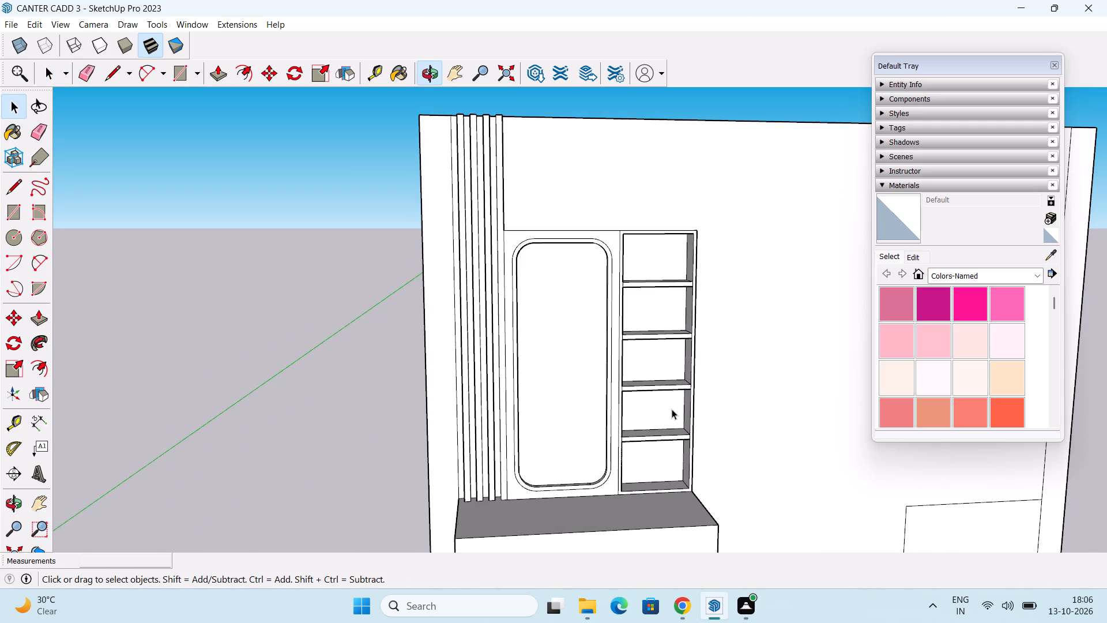
middle_click_drag(686, 434, 582, 354, "shift")
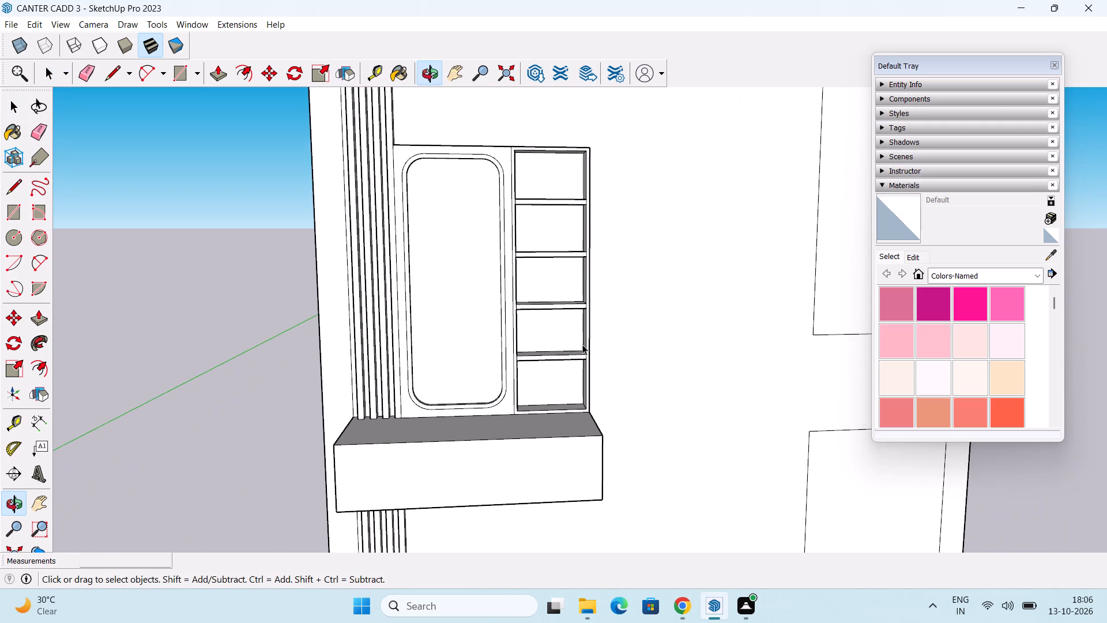
key("alt+Tab")
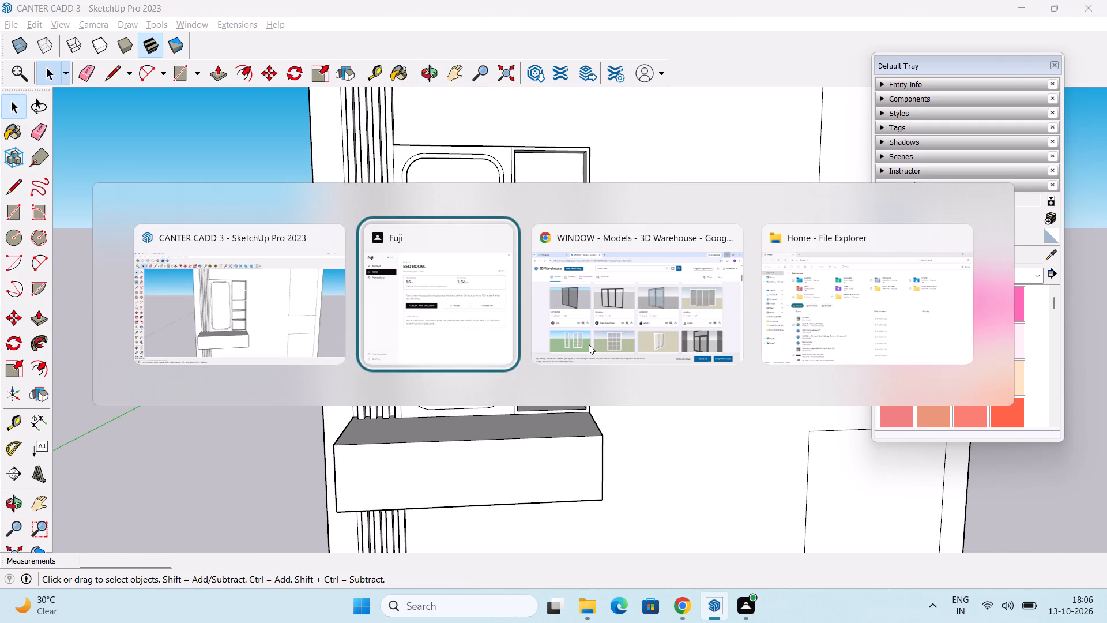
key("alt+Tab")
key("alt+Tab")
key("alt+Tab")
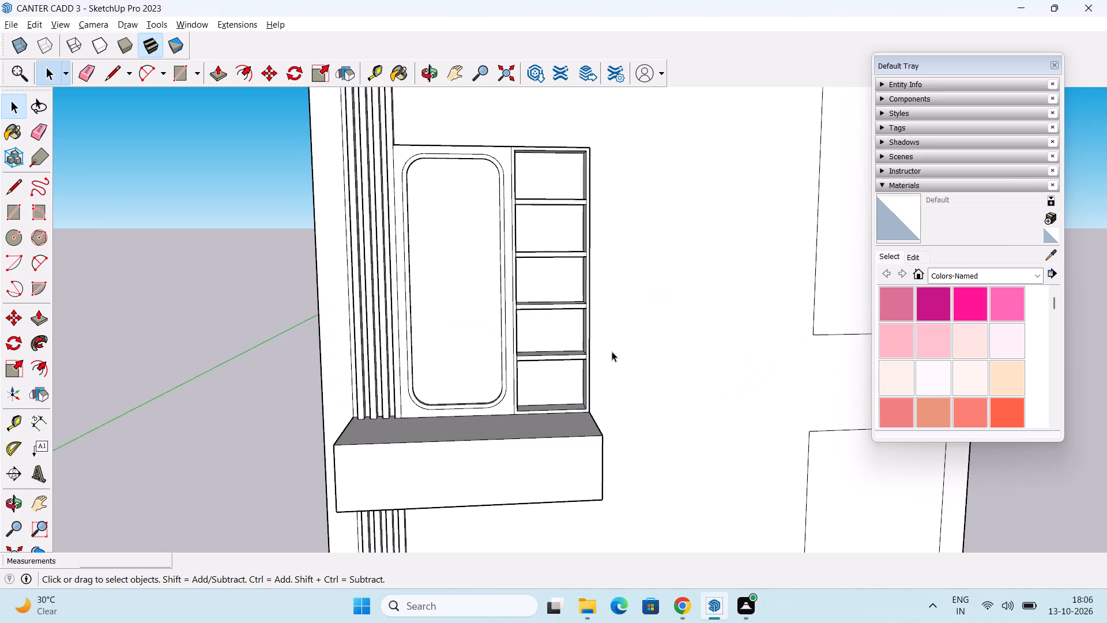
scroll(612, 351, "down", 1)
middle_click_drag(627, 384, 577, 344, "shift")
middle_click_drag(576, 344, 594, 360)
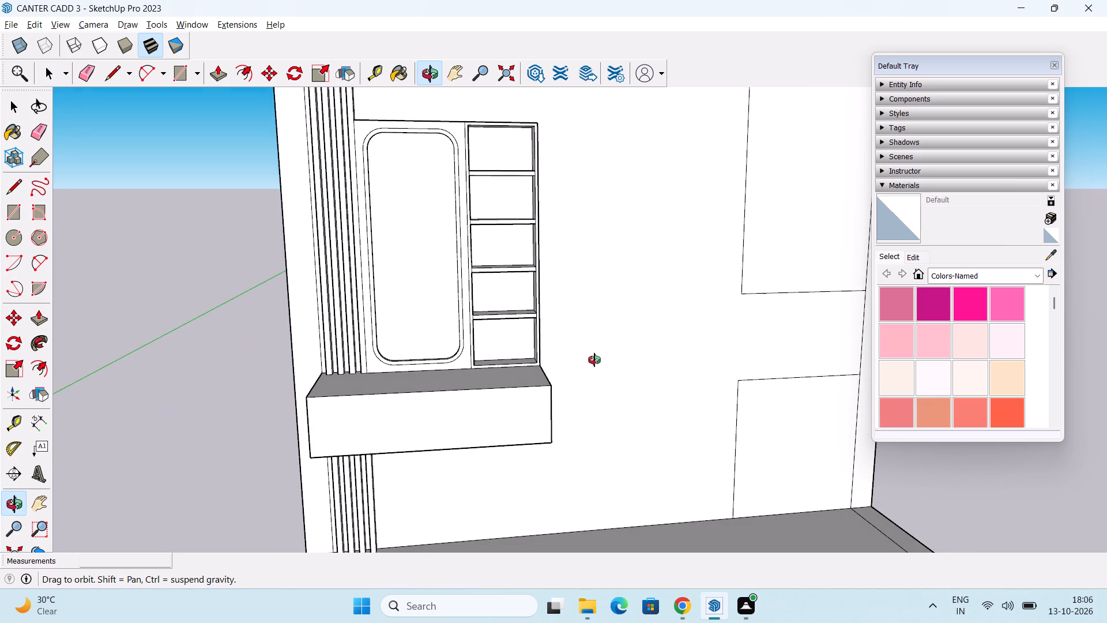
middle_click_drag(594, 360, 594, 361)
middle_click_drag(610, 372, 533, 372, "shift")
scroll(559, 371, "down", 1)
middle_click_drag(590, 367, 549, 414)
middle_click_drag(609, 408, 615, 405)
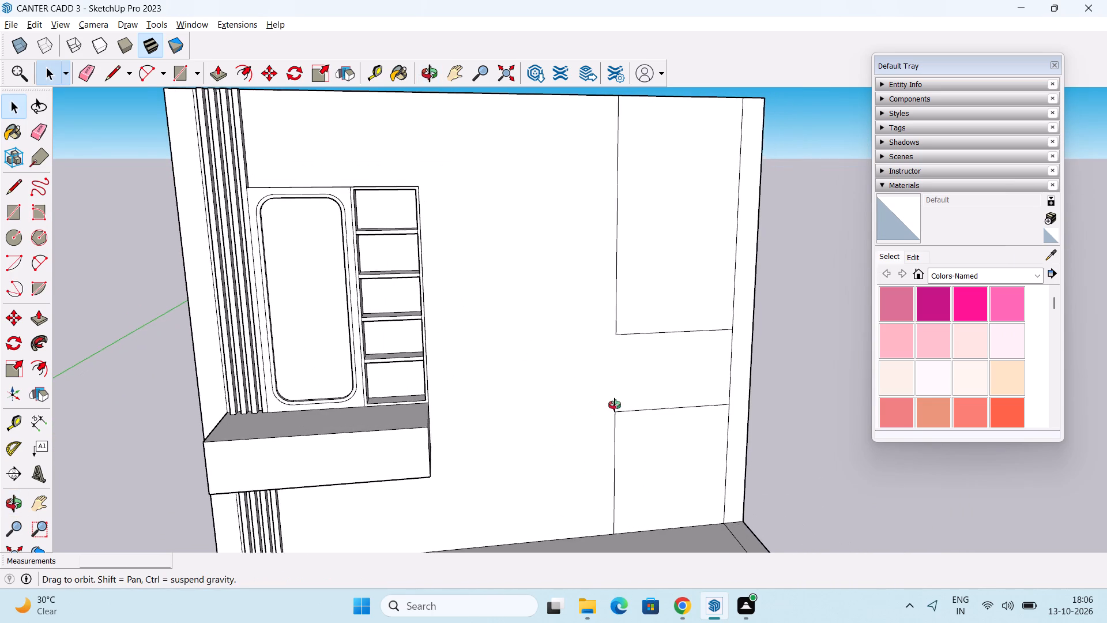
middle_click_drag(615, 405, 580, 426)
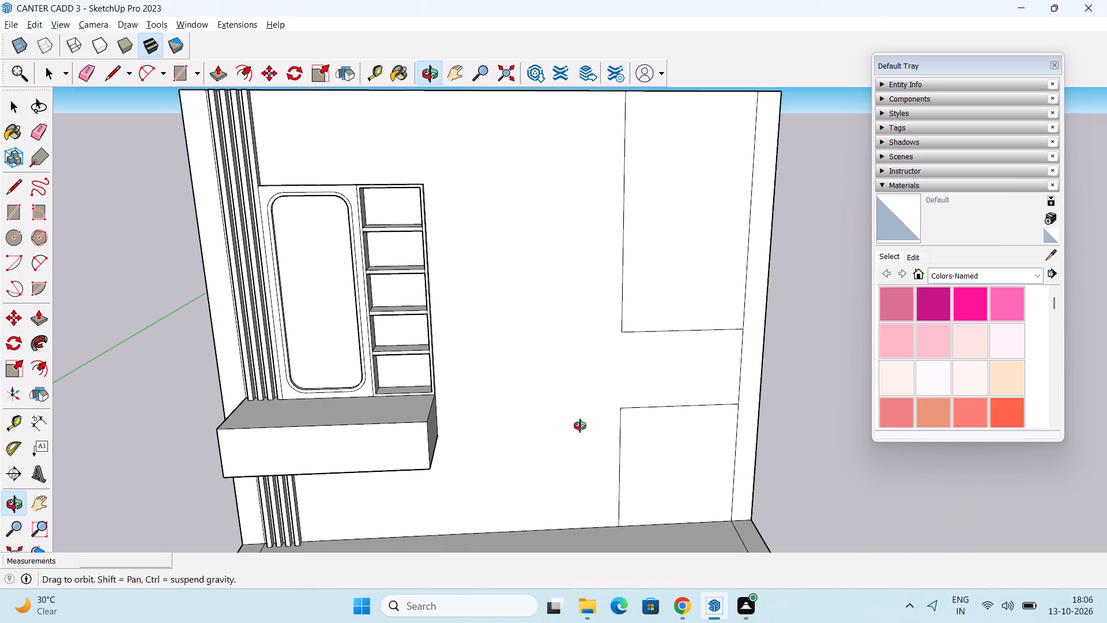
middle_click_drag(580, 426, 580, 427)
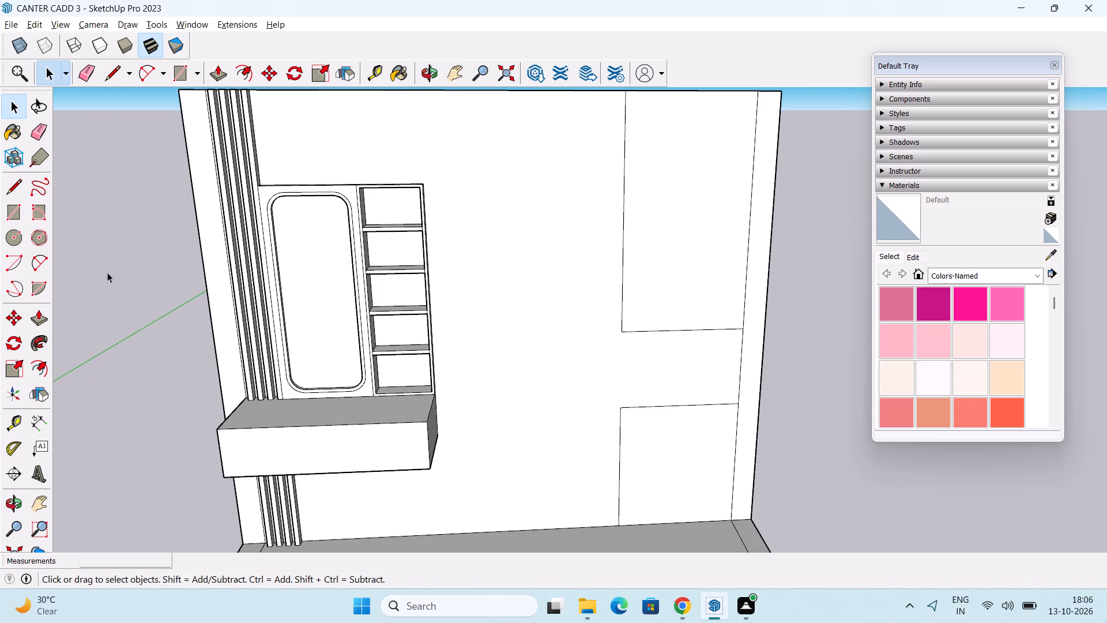
Offset the outline of the upper rectangle at the wall's far end inward by about 1 5/8".
middle_click_drag(109, 273, 129, 259)
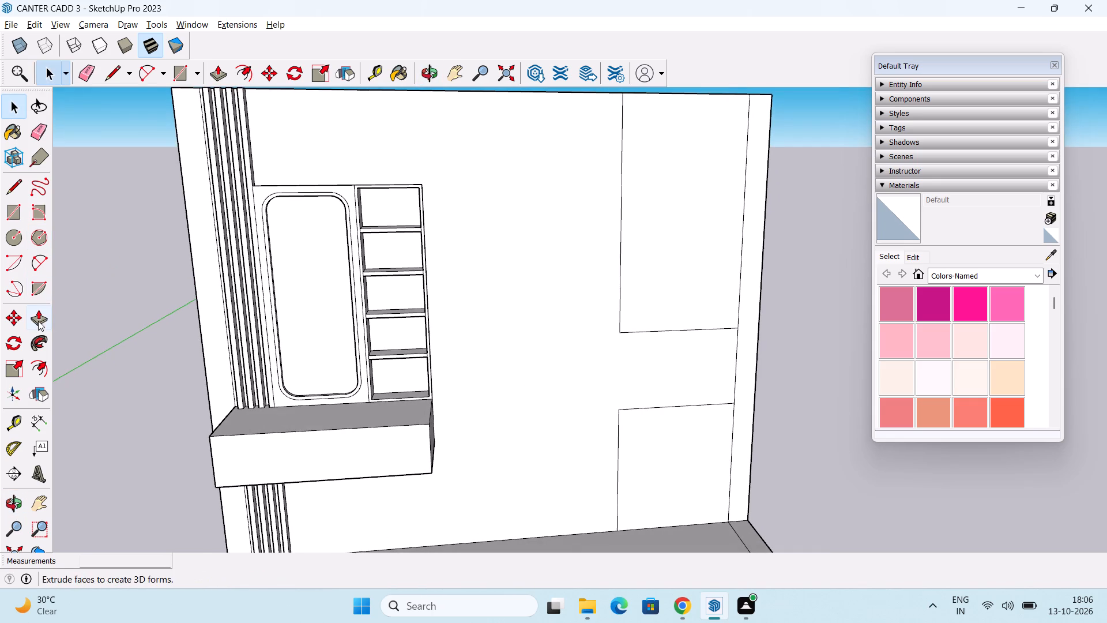
left_click_drag(37, 367, 57, 355)
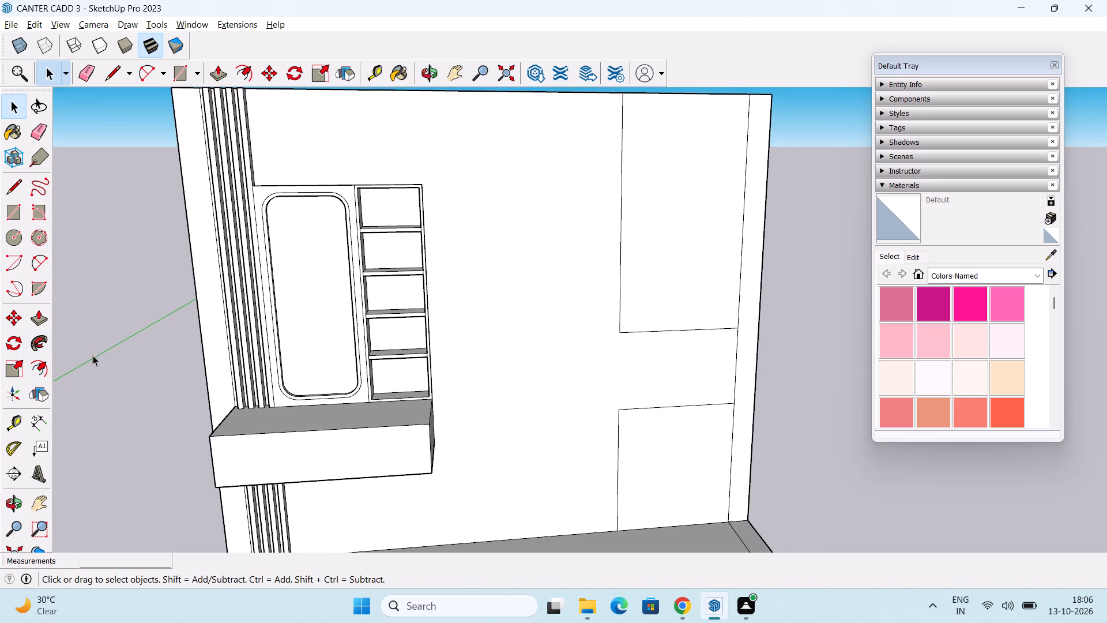
left_click(43, 364)
left_click(627, 287)
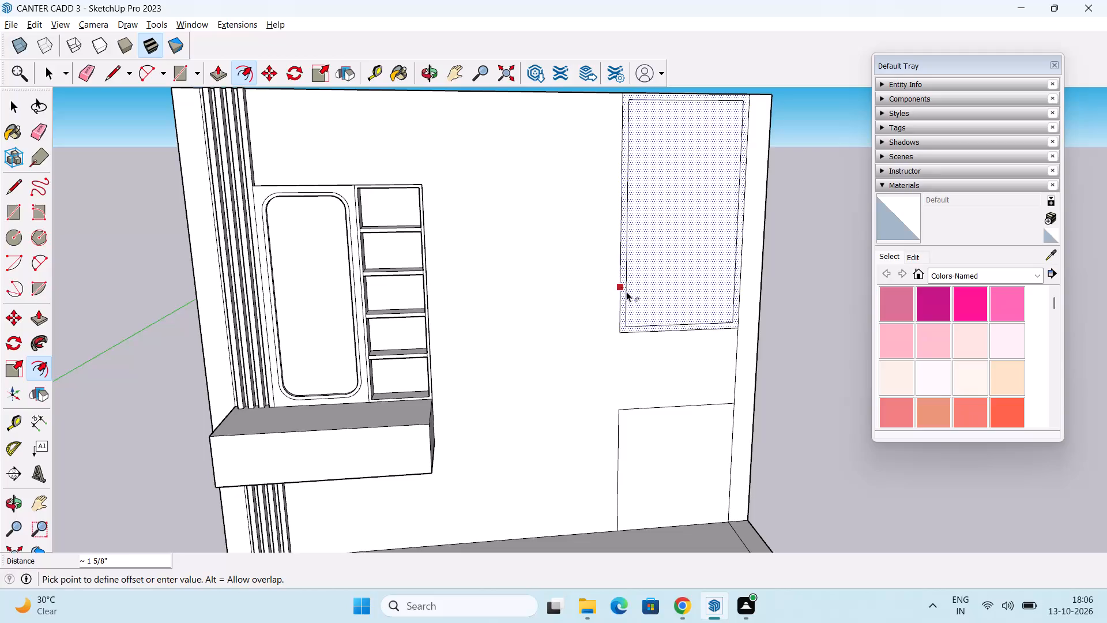
left_click(626, 291)
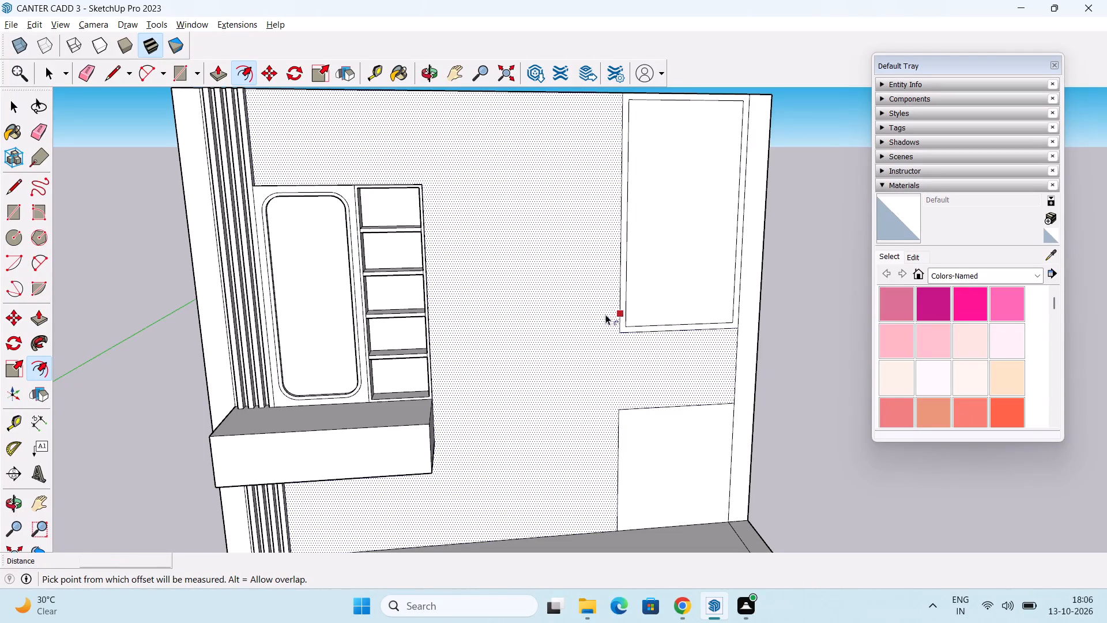
middle_click_drag(605, 315, 570, 298)
key("space")
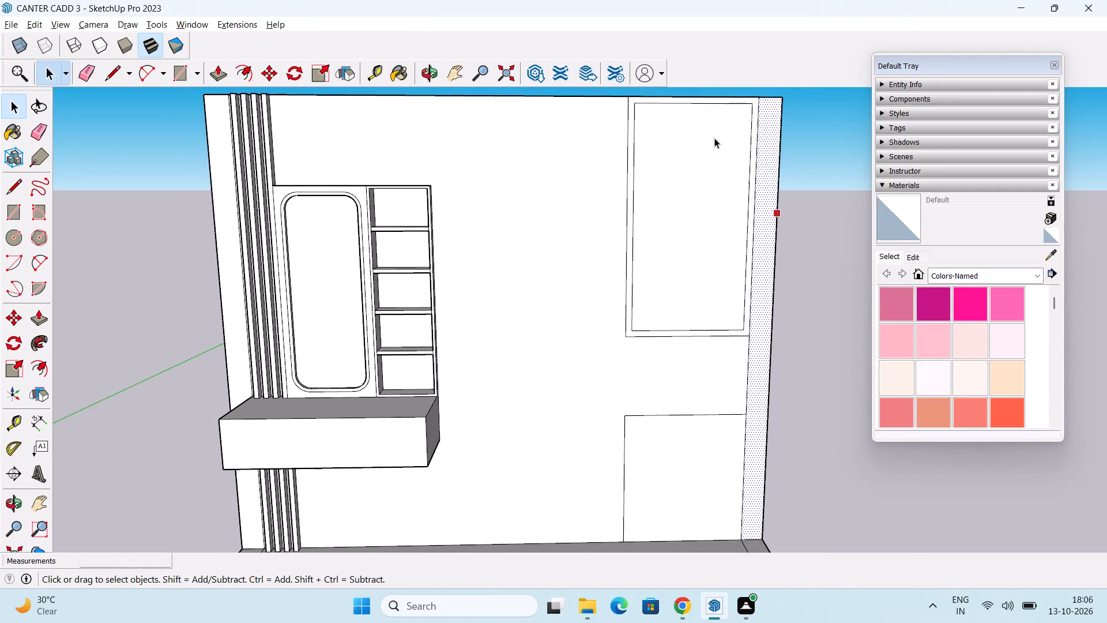
key("Escape")
left_click(819, 383)
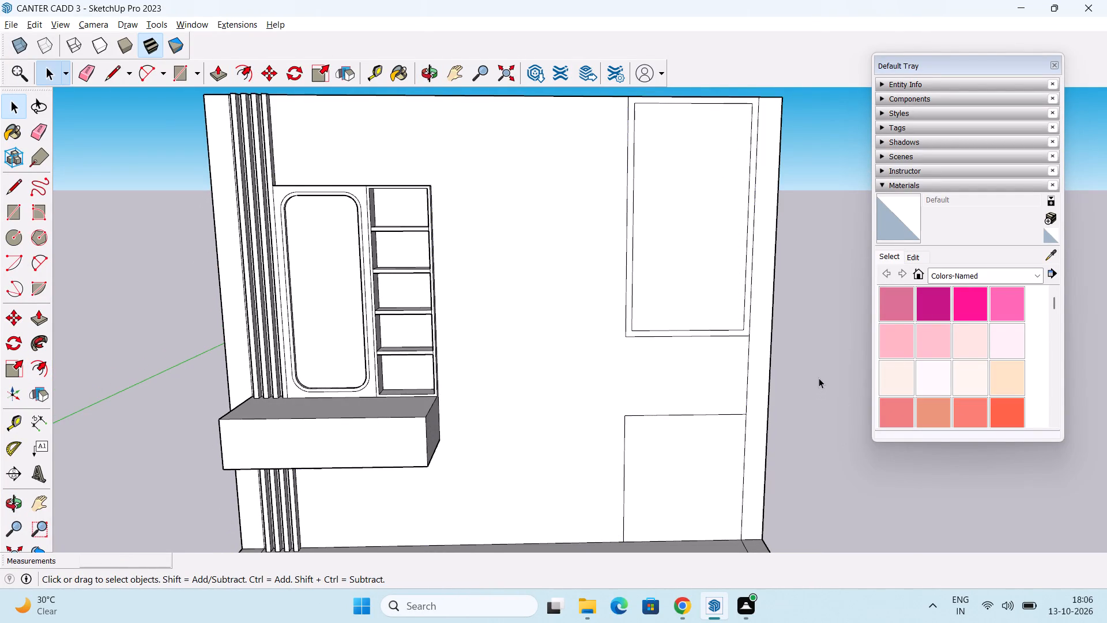
Split the upper rectangle's inner face with a vertical midpoint-to-midpoint line about 4' 10 3/8" long.
key("l")
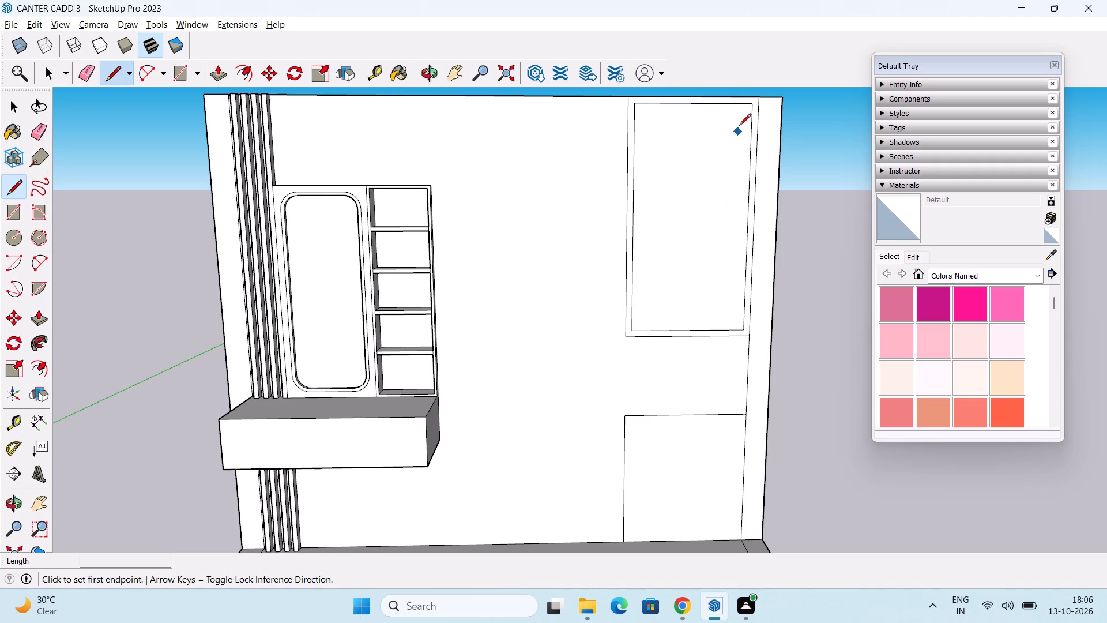
left_click(692, 104)
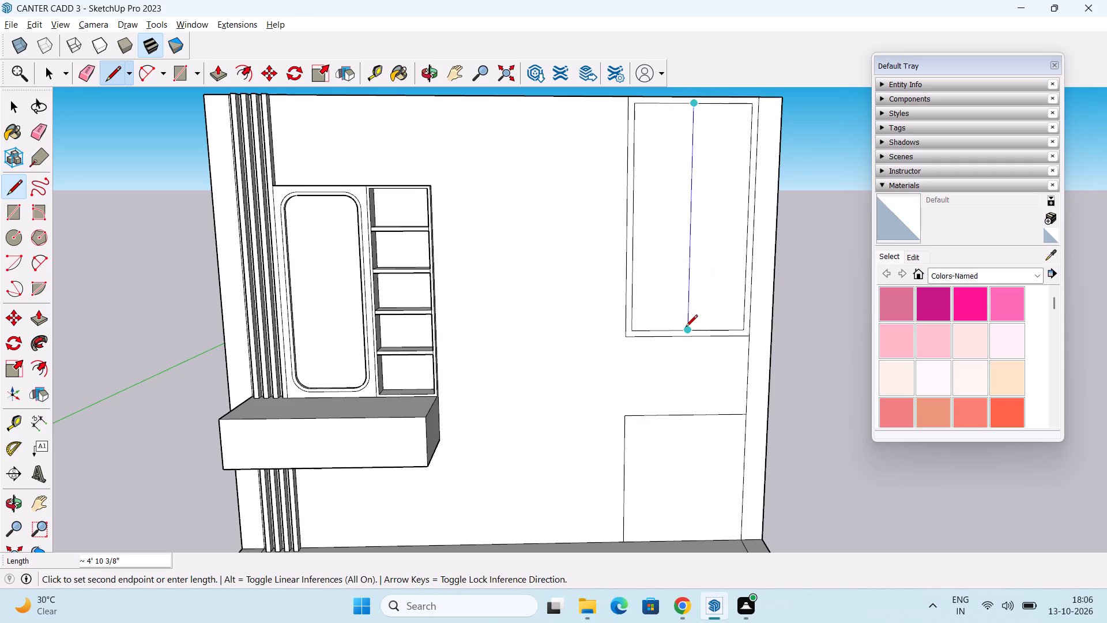
left_click(687, 331)
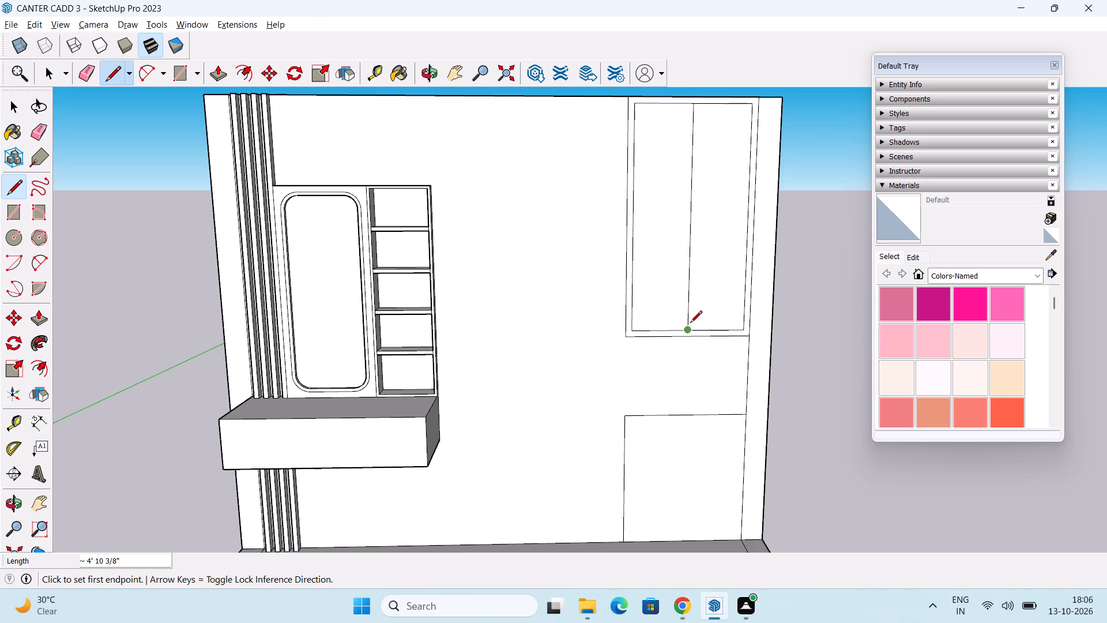
key("space")
Pull the upper rectangle's border face out from the wall 2', and change that distance to 1'.
middle_click_drag(638, 340, 677, 312)
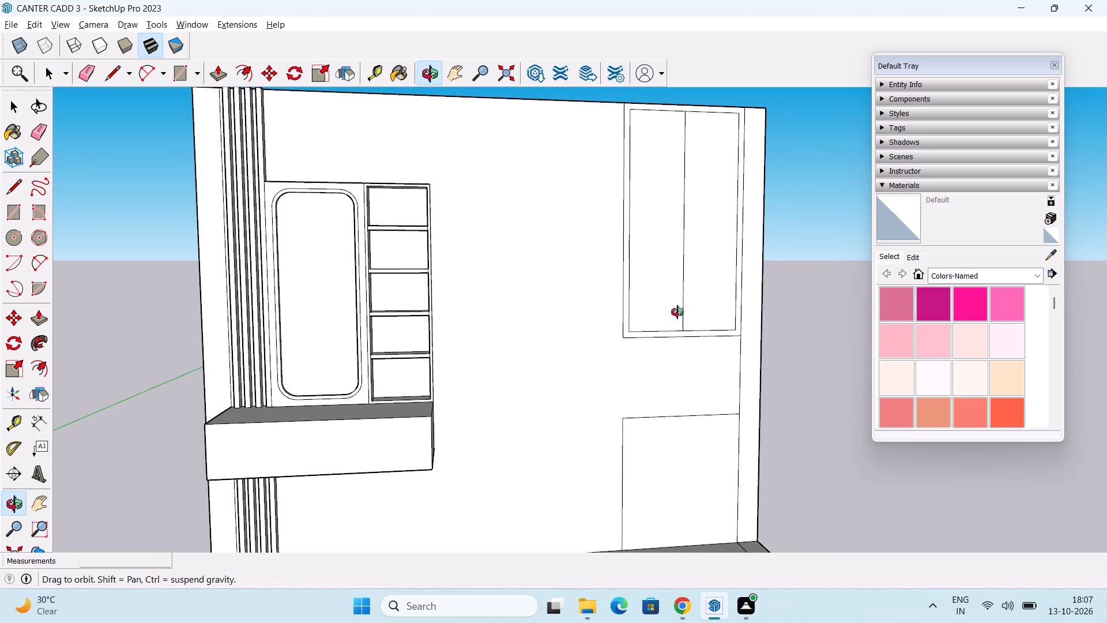
middle_click_drag(677, 312, 672, 308)
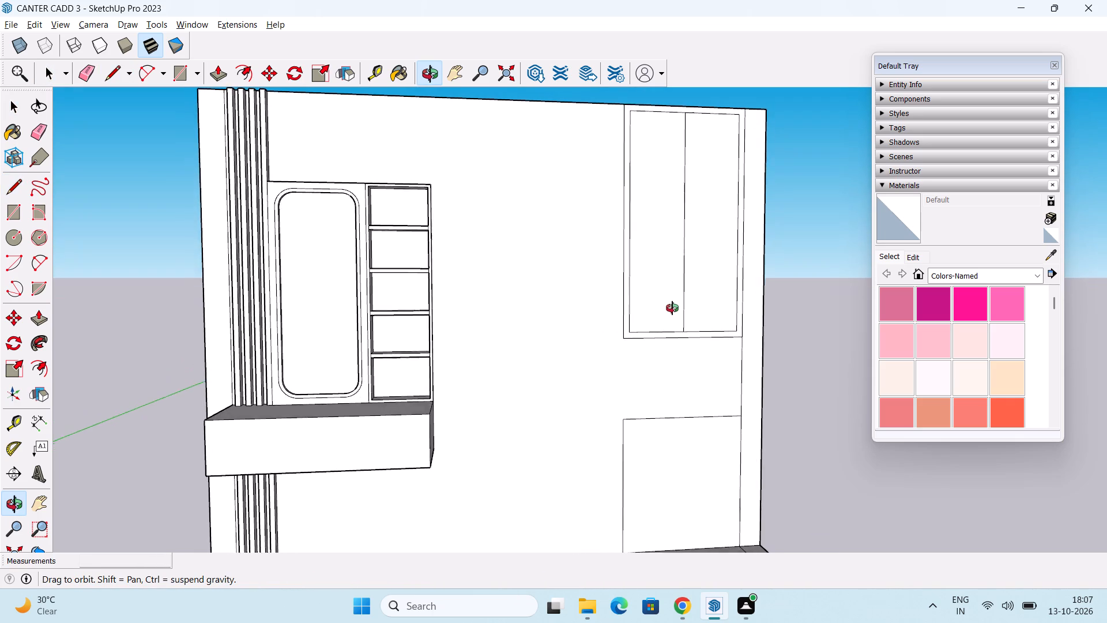
middle_click_drag(672, 308, 672, 328)
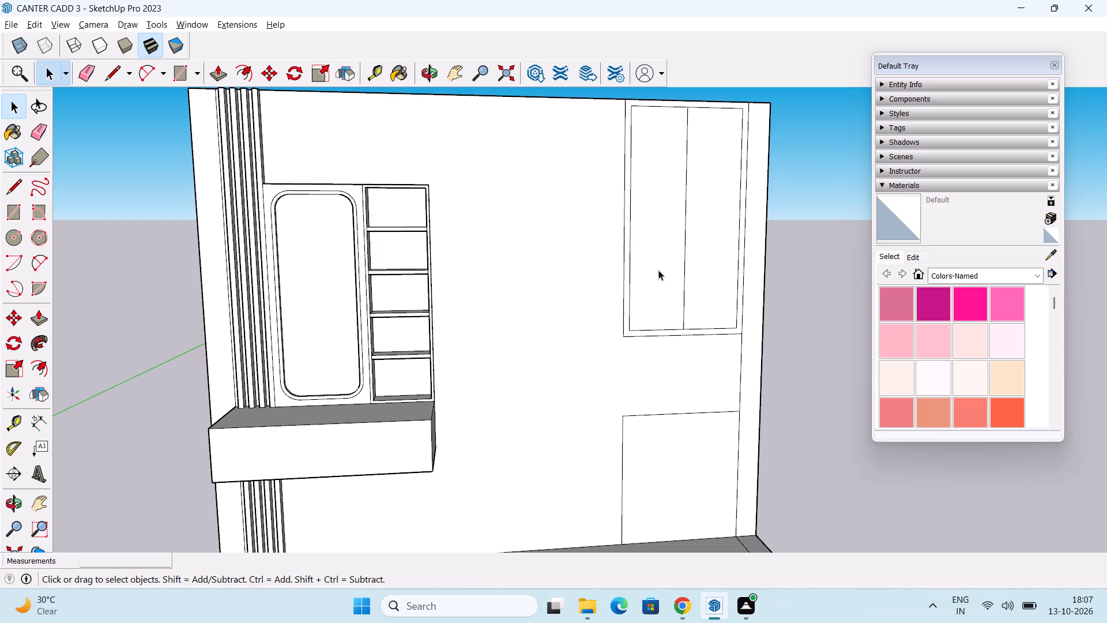
key("p")
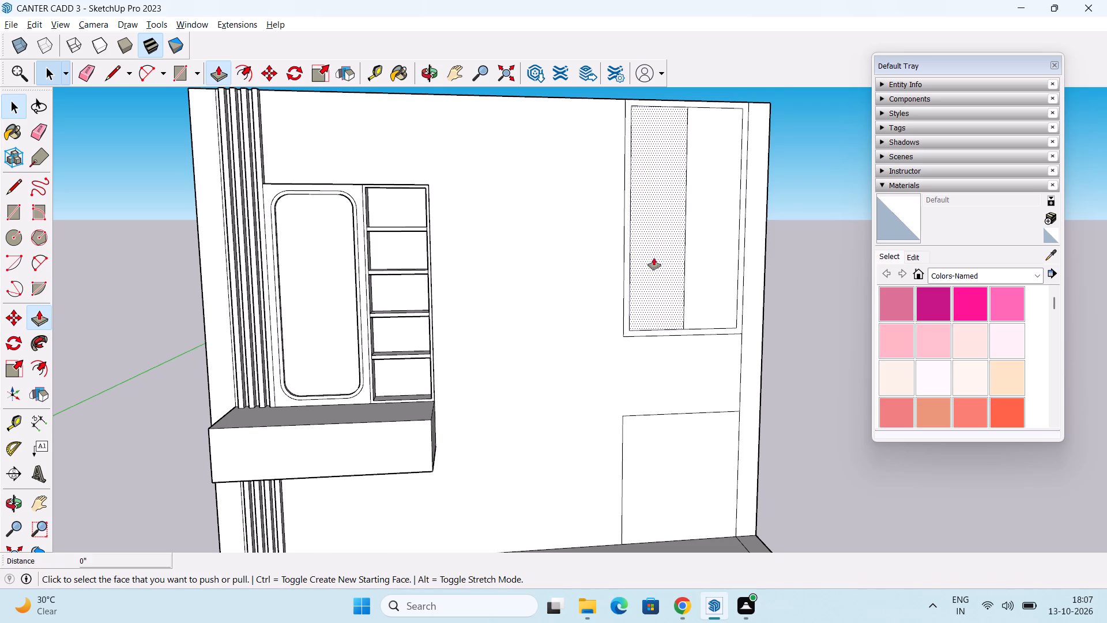
scroll(654, 230, "up", 1)
left_click(626, 281)
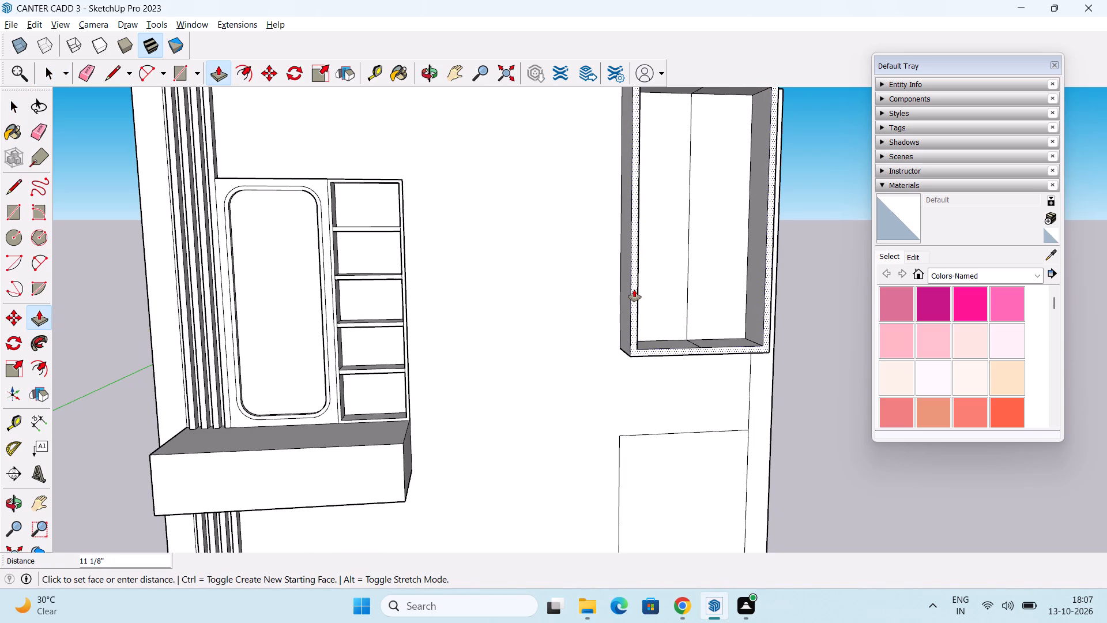
type("2'")
key("Return")
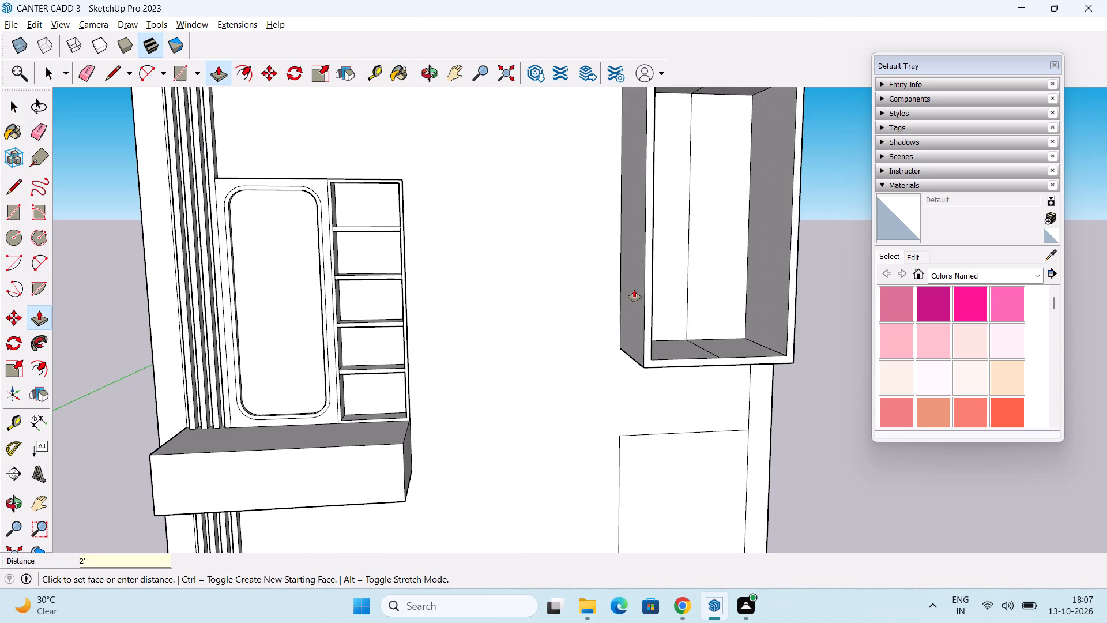
type("1'")
key("Return")
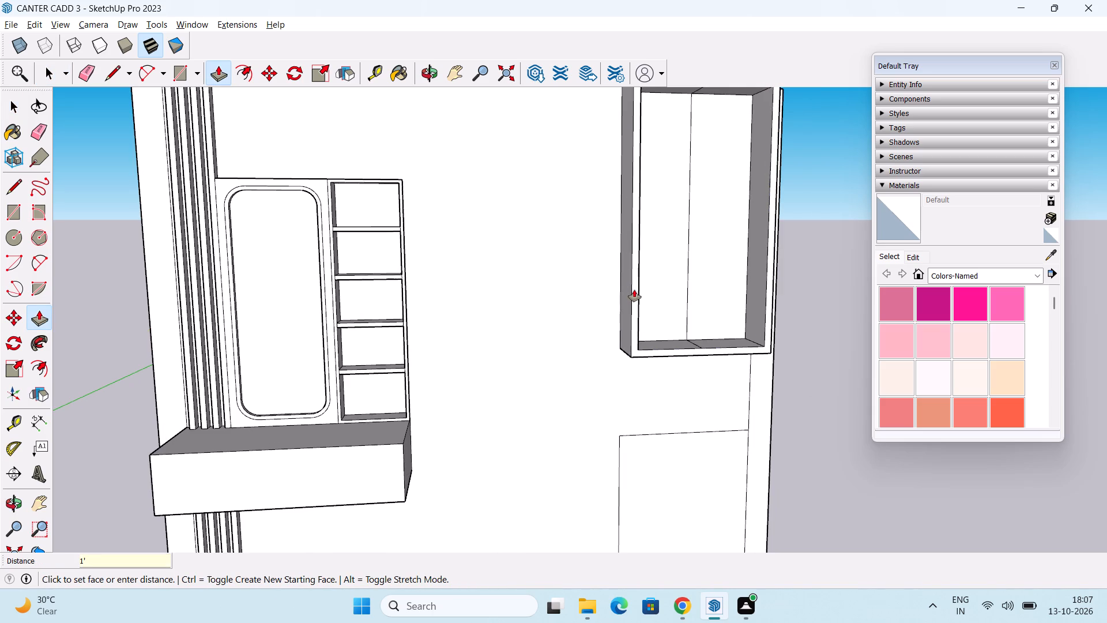
Pull both inner door faces of the upper cabinet out by the same 1' as its border.
double_click(658, 205)
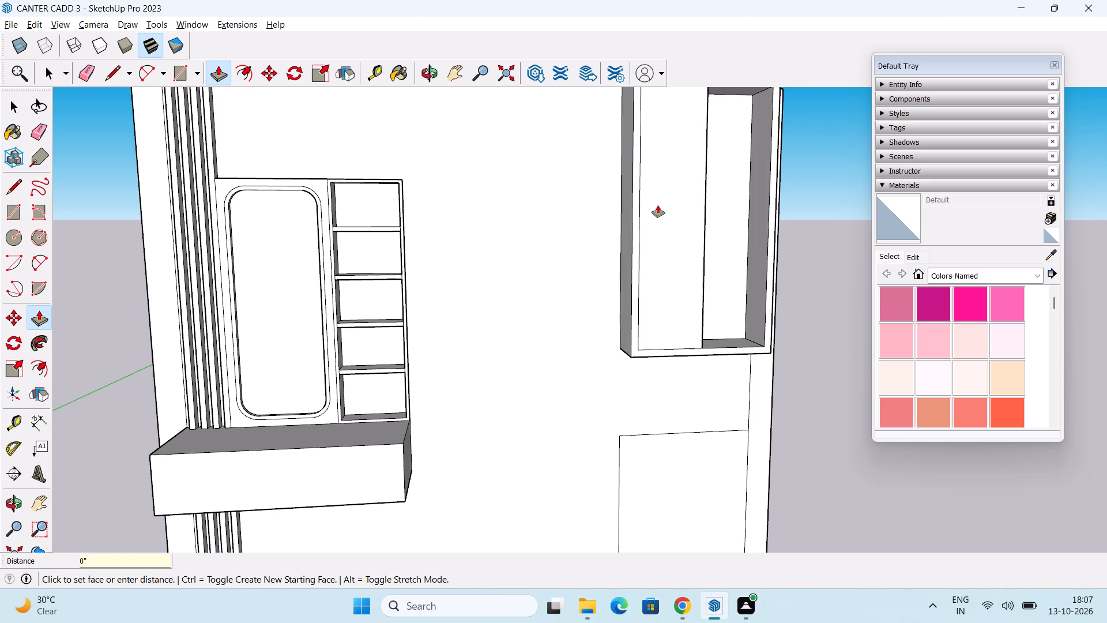
double_click(722, 219)
middle_click_drag(707, 284, 620, 310)
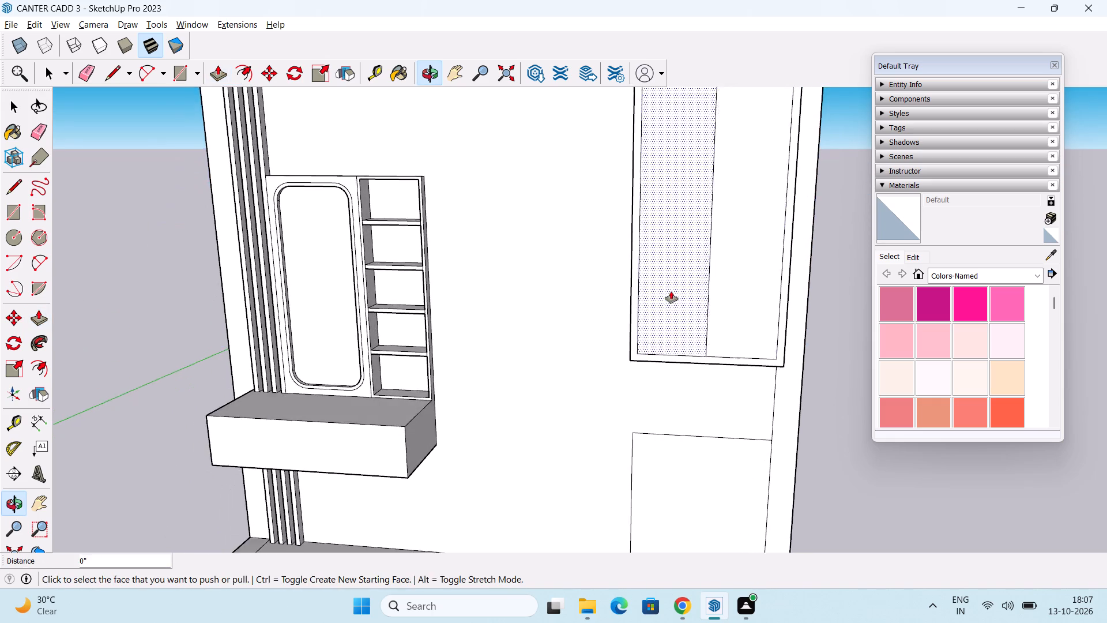
scroll(671, 291, "down", 2)
middle_click_drag(654, 411, 786, 410)
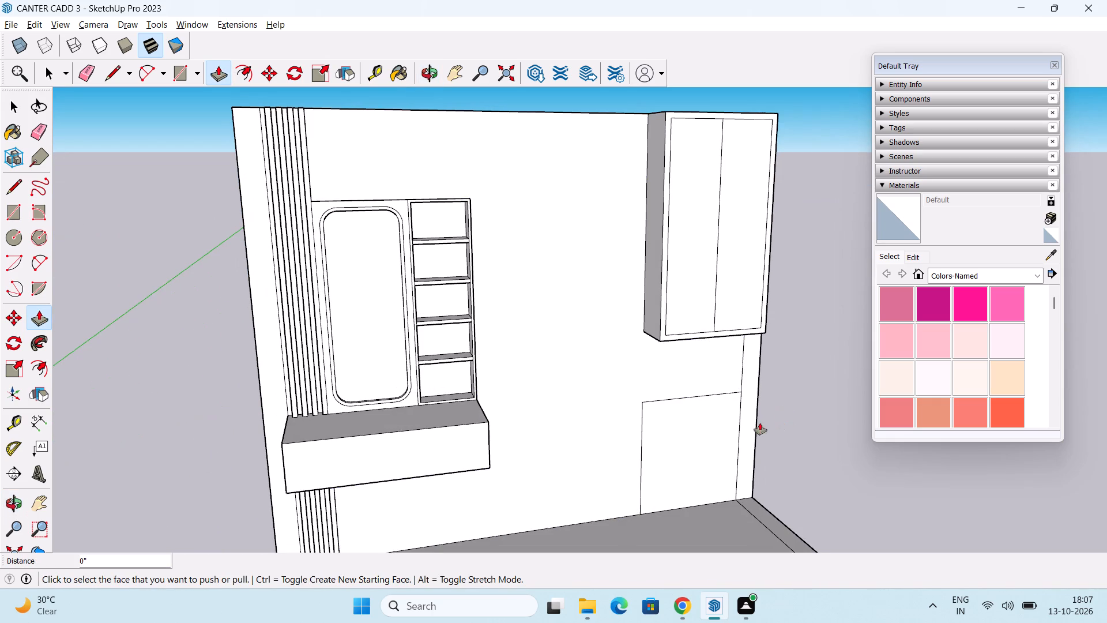
Pull the lower rectangle beneath the upper cabinet out from the wall by the same 1'.
middle_click_drag(730, 436, 731, 410)
middle_click_drag(720, 455, 715, 411)
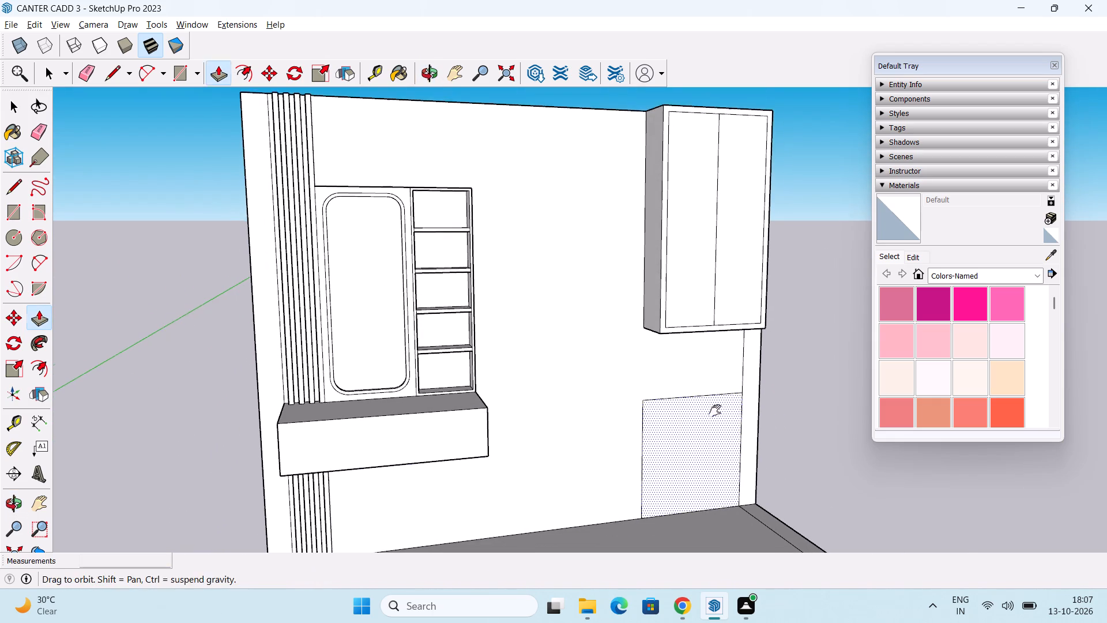
middle_click_drag(715, 411, 705, 367)
double_click(695, 378)
Extend the floor and back wall outward by 2' from their shared end face on the cabinet side.
middle_click_drag(694, 410, 638, 378)
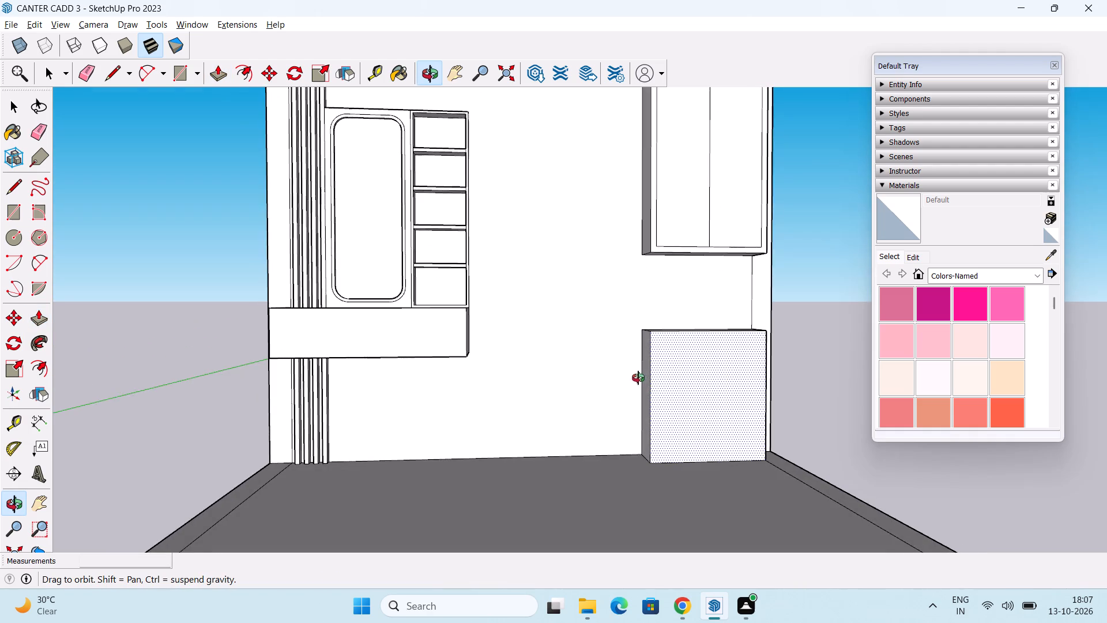
middle_click_drag(638, 378, 749, 403)
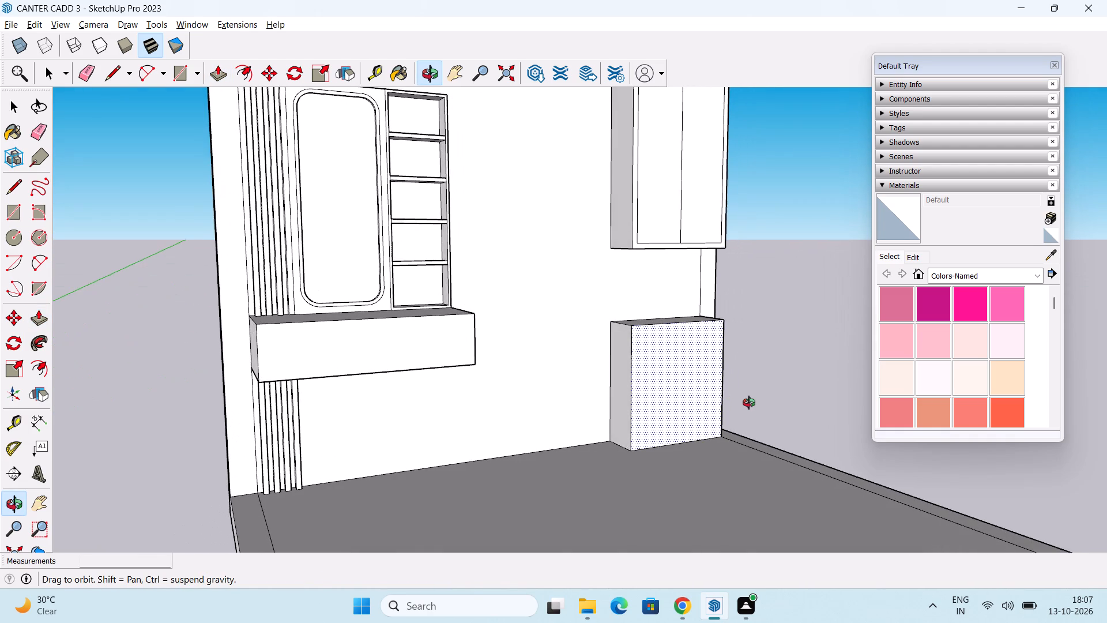
middle_click_drag(749, 403, 643, 404)
scroll(645, 396, "down", 2)
middle_click_drag(642, 405, 720, 399)
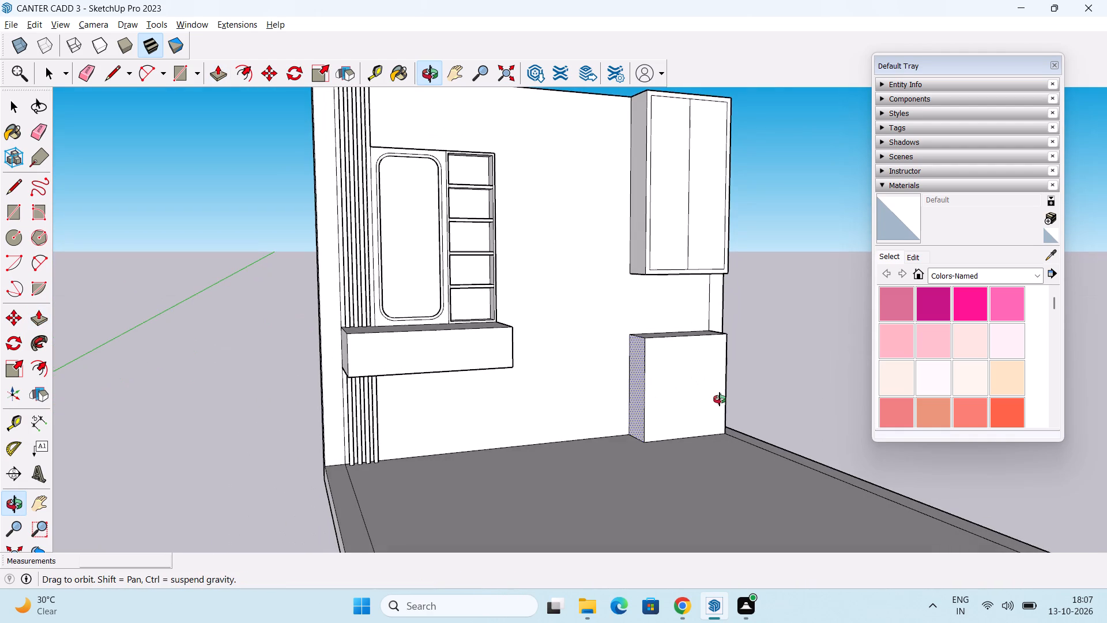
middle_click_drag(720, 399, 638, 398)
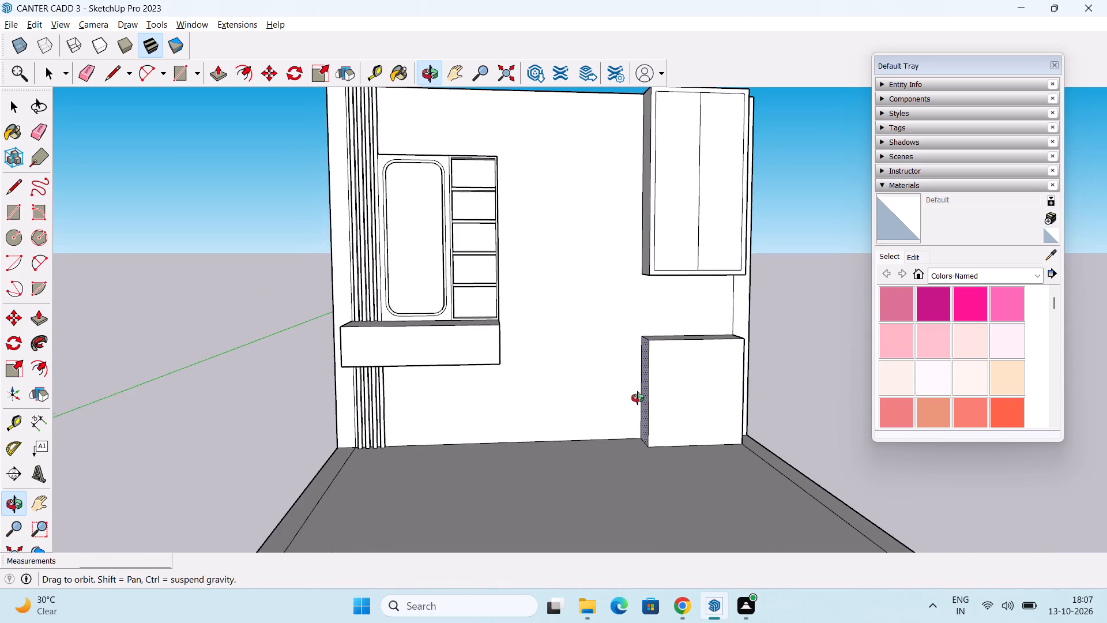
middle_click_drag(638, 398, 706, 404)
scroll(707, 398, "down", 2)
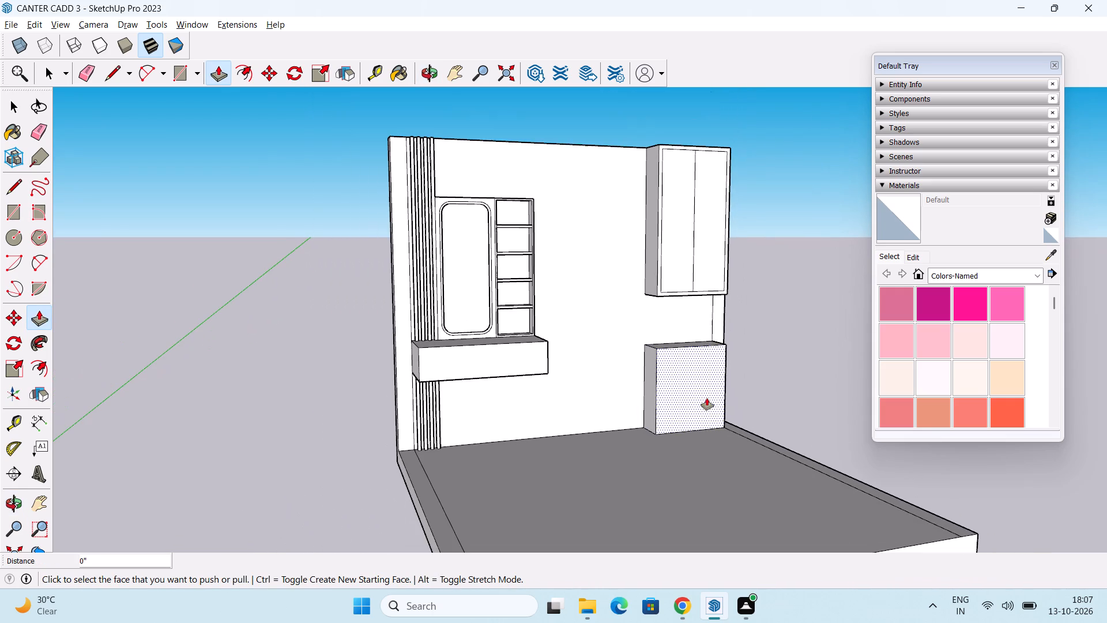
middle_click_drag(737, 438, 656, 424, "shift")
middle_click_drag(681, 446, 407, 386)
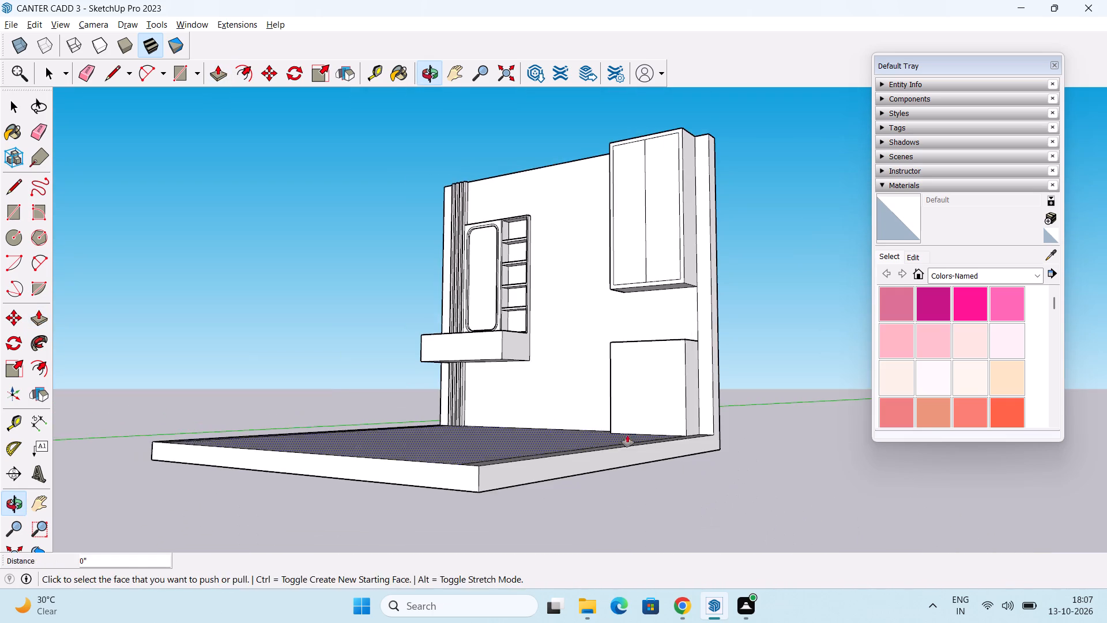
middle_click_drag(596, 423, 566, 418)
left_click(665, 440)
middle_click_drag(760, 467, 898, 523)
type("2'")
key("Return")
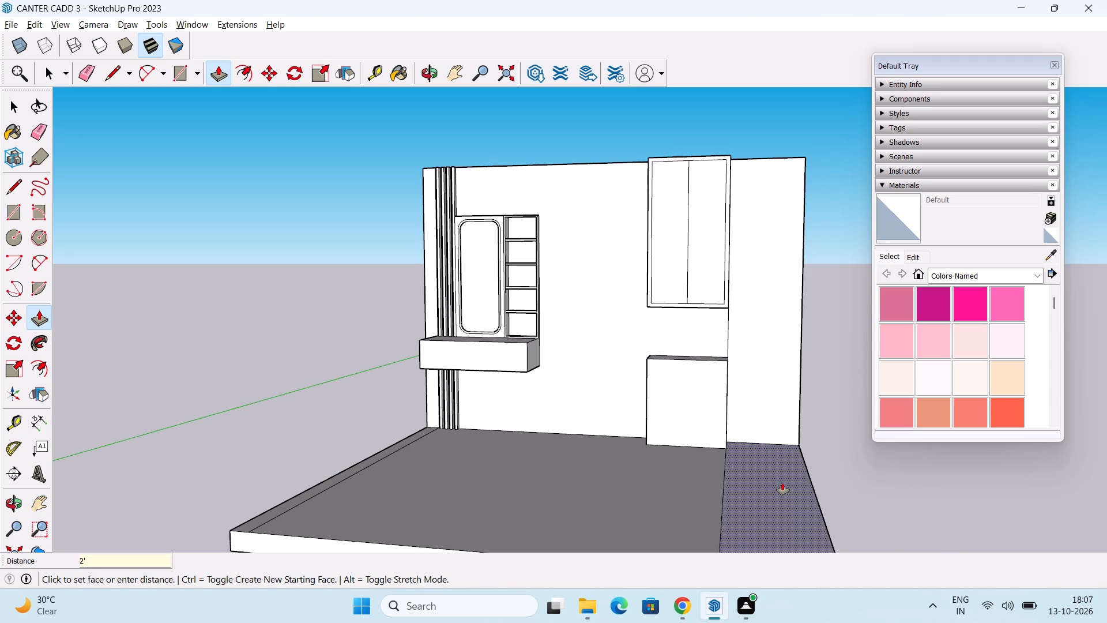
Move the upper and lower cabinets together 2' 6" along the back wall, to the extended wall's end.
middle_click_drag(781, 487, 745, 461)
middle_click_drag(739, 472, 795, 500)
key("space")
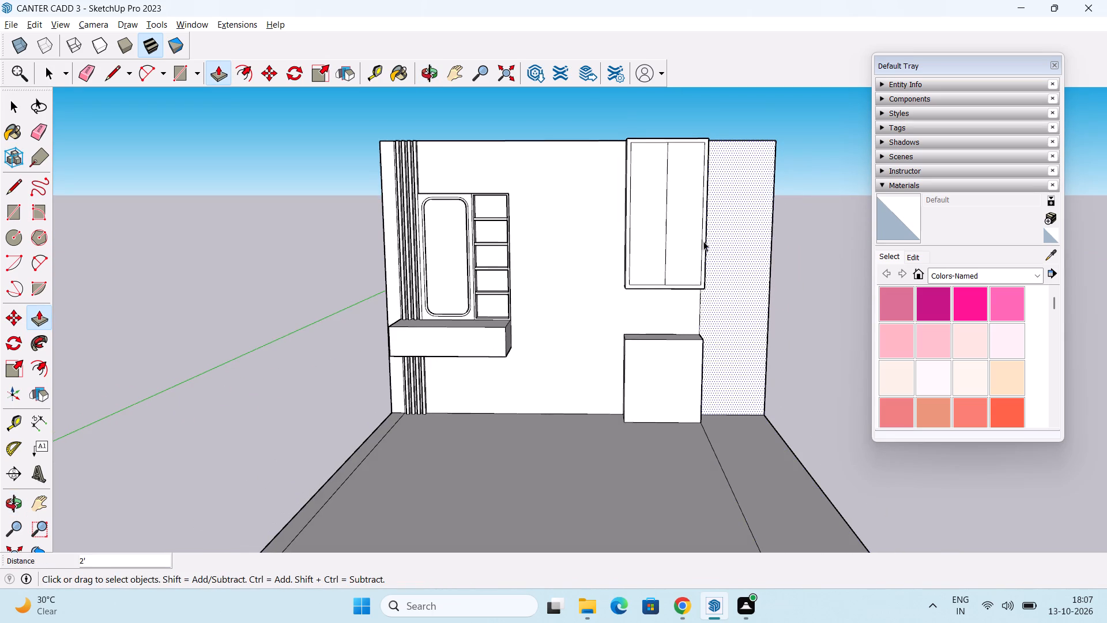
left_click_drag(590, 103, 751, 447)
middle_click_drag(731, 446, 1046, 490)
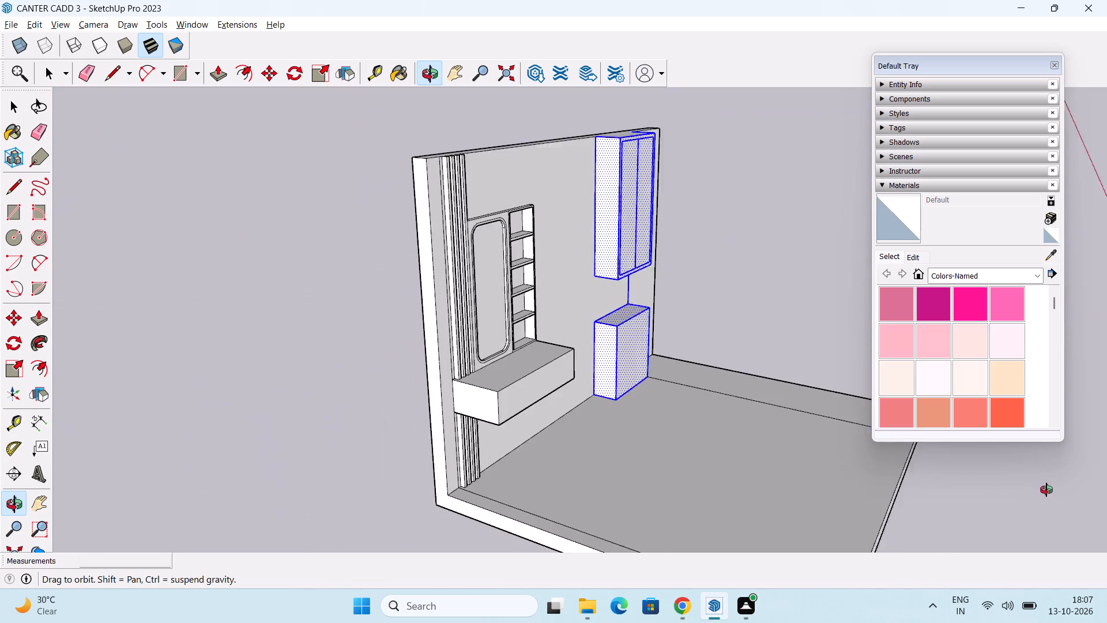
middle_click_drag(1046, 490, 690, 460)
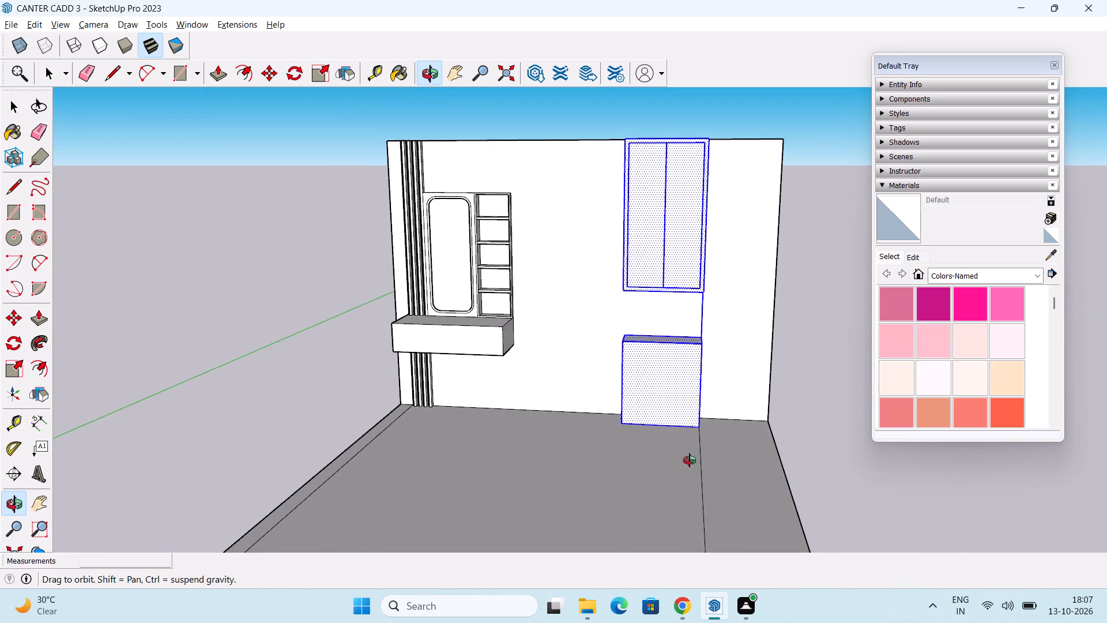
middle_click_drag(690, 460, 496, 442)
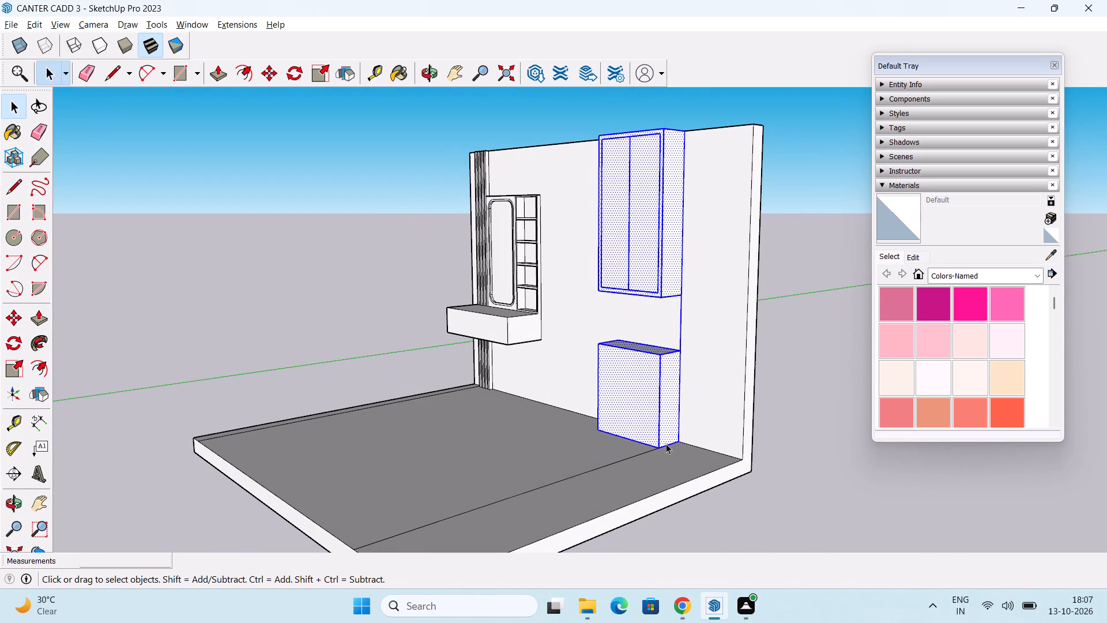
key("m")
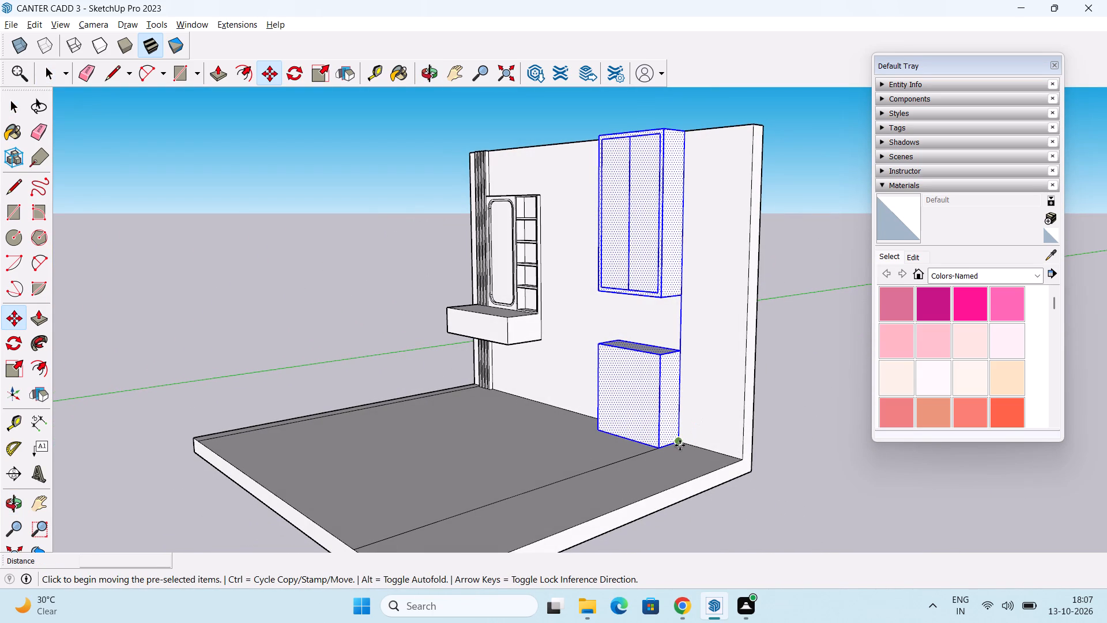
left_click(679, 445)
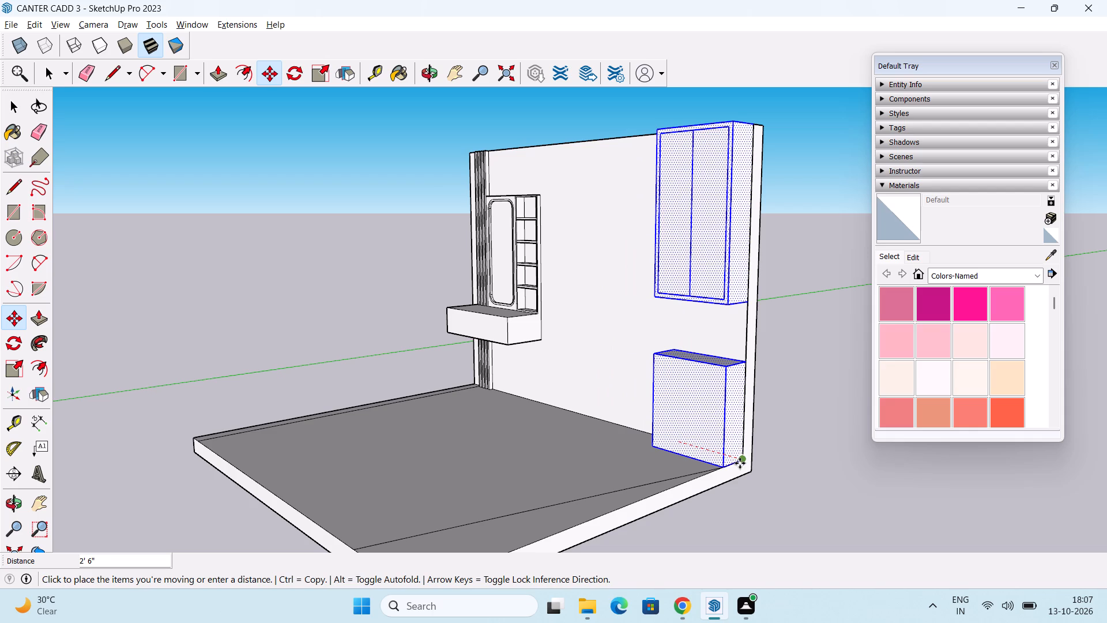
left_click(744, 462)
Extend the floor and back wall by another 2' from the end face on the cabinet side.
middle_click_drag(671, 478, 824, 495)
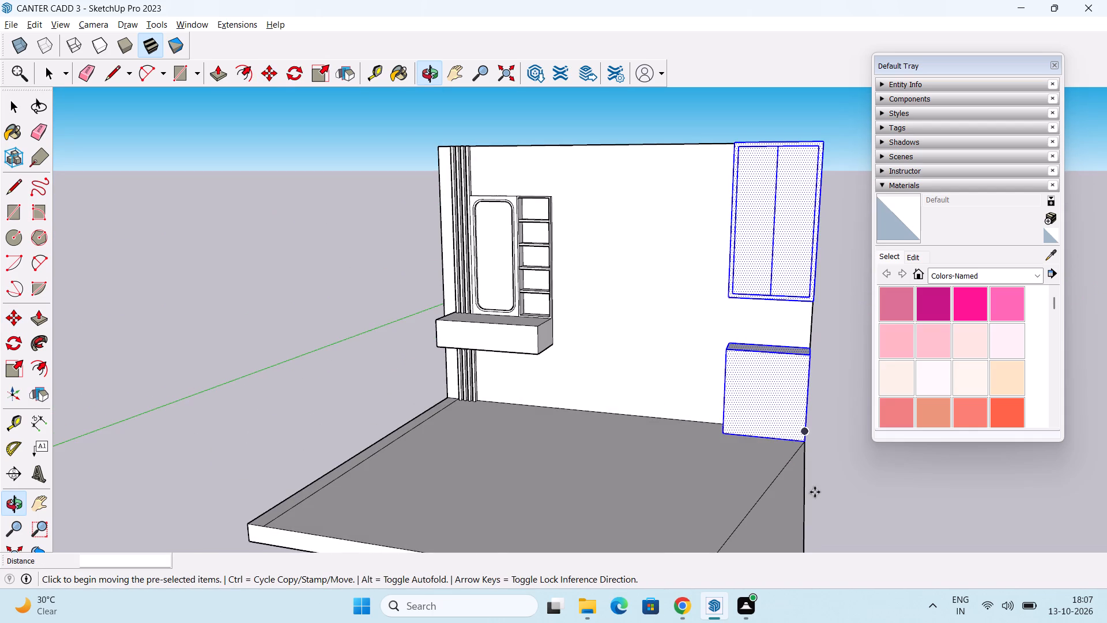
middle_click_drag(787, 510, 581, 475)
middle_click_drag(622, 491, 611, 414)
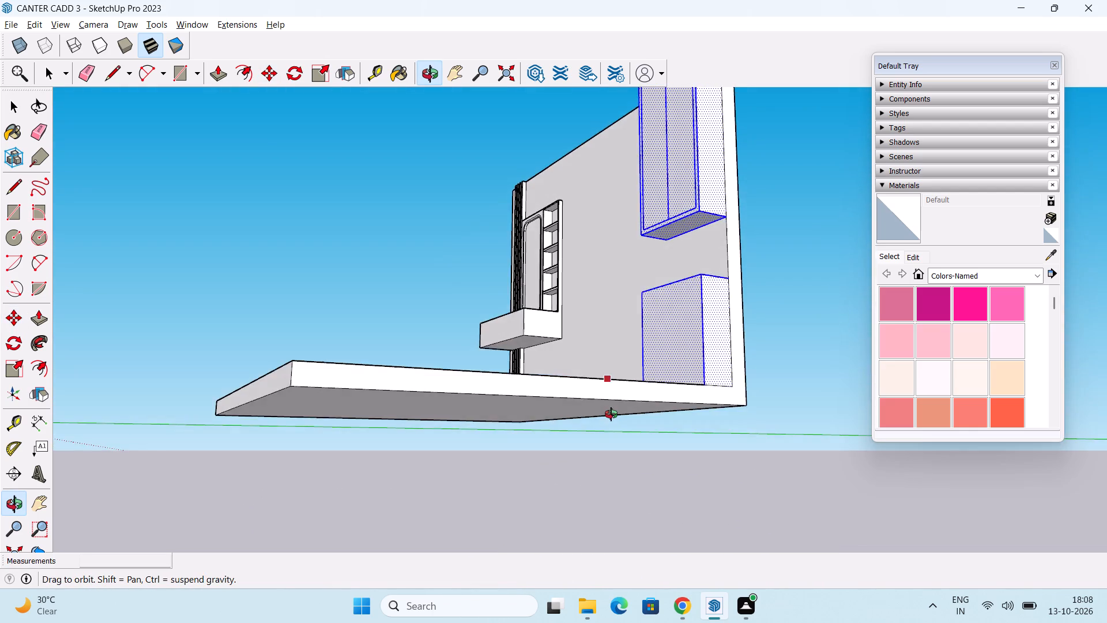
middle_click_drag(611, 414, 646, 475)
middle_click_drag(647, 475, 593, 422)
middle_click_drag(694, 436, 709, 451)
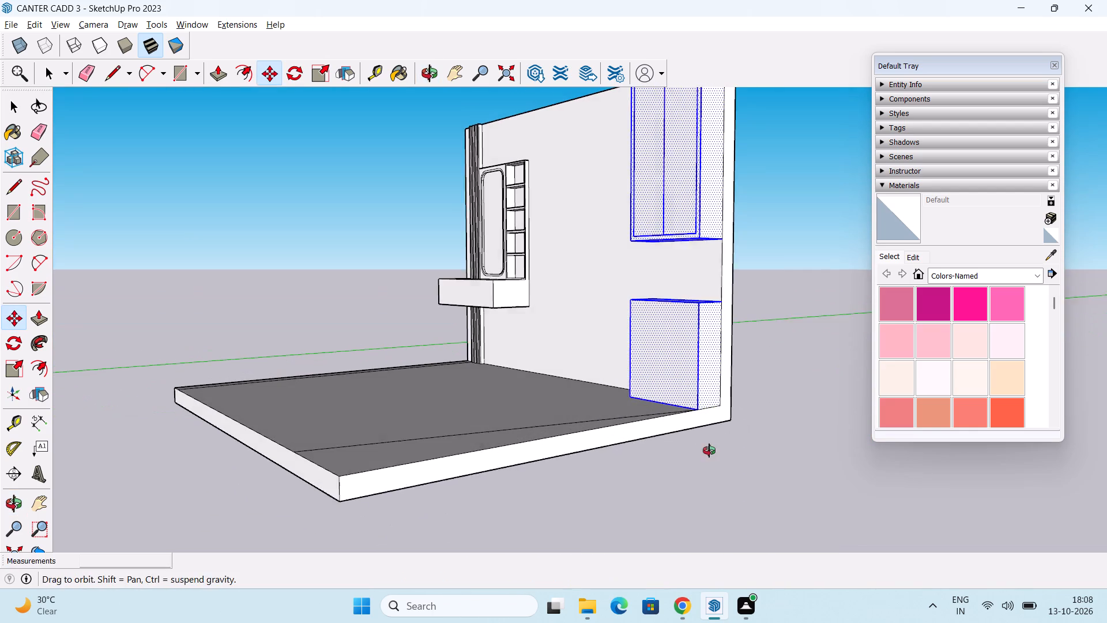
middle_click_drag(709, 451, 710, 451)
key("space")
key("p")
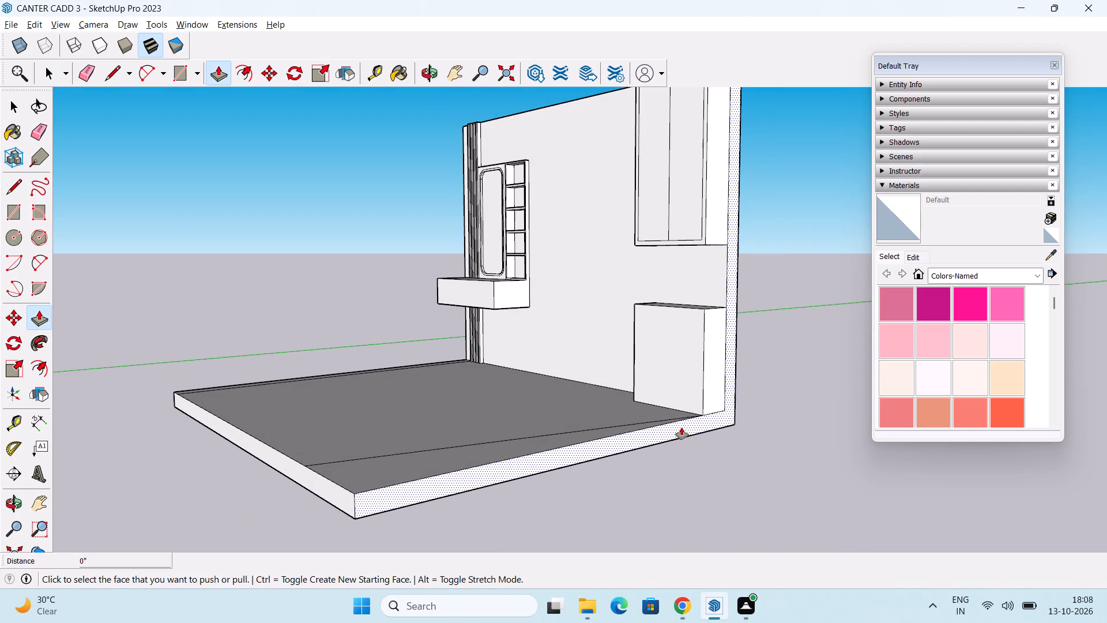
left_click(671, 429)
key("2")
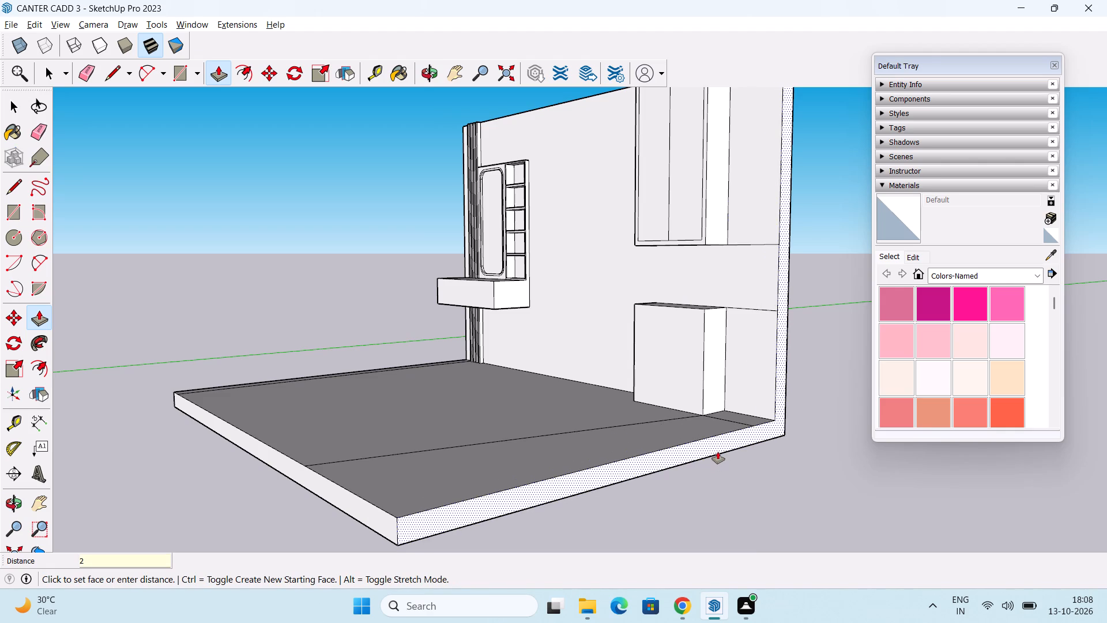
key("apostrophe")
key("Return")
Move both cabinets together 2' along the back wall, to the new end of the wall.
scroll(718, 452, "down", 2)
middle_click_drag(704, 463, 944, 513)
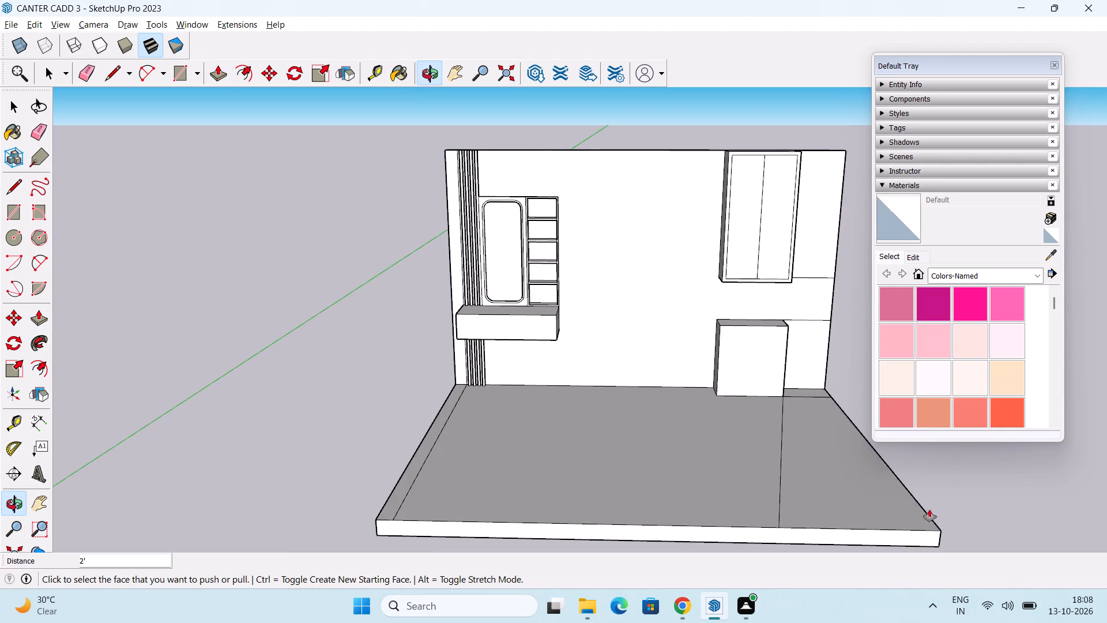
middle_click_drag(865, 490, 762, 500)
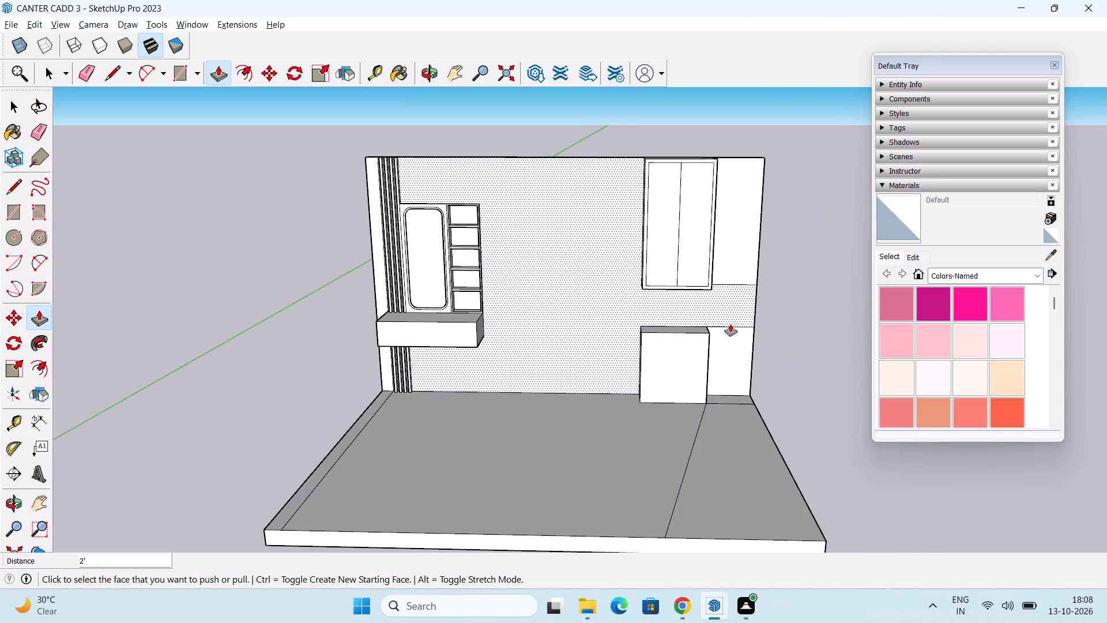
key("space")
middle_click_drag(707, 282, 786, 380)
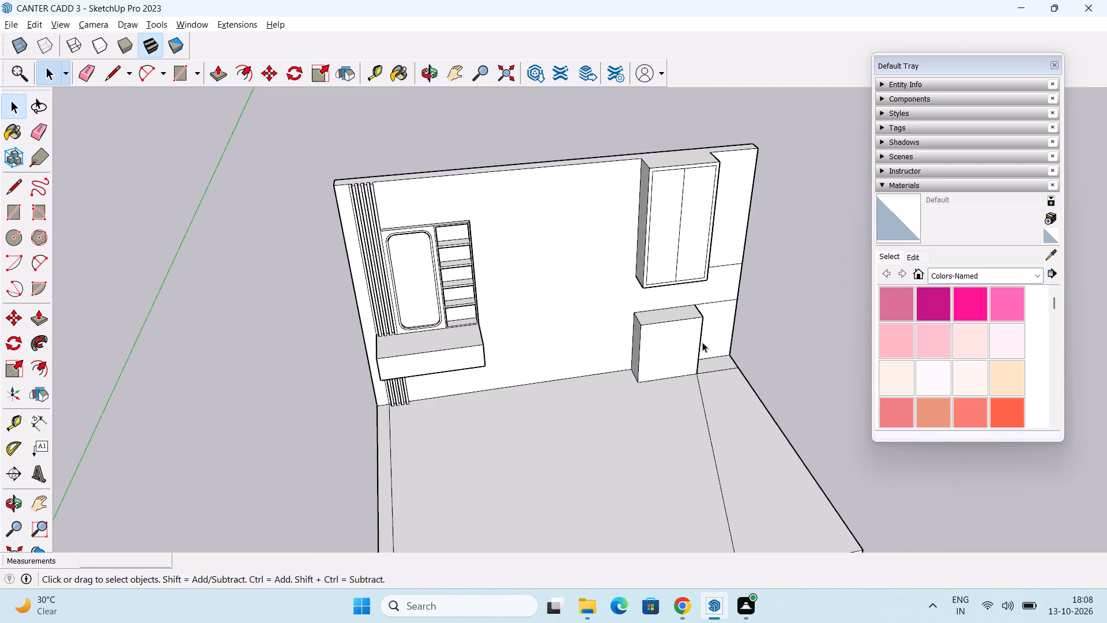
middle_click_drag(697, 393, 631, 246)
left_click_drag(631, 139, 744, 441)
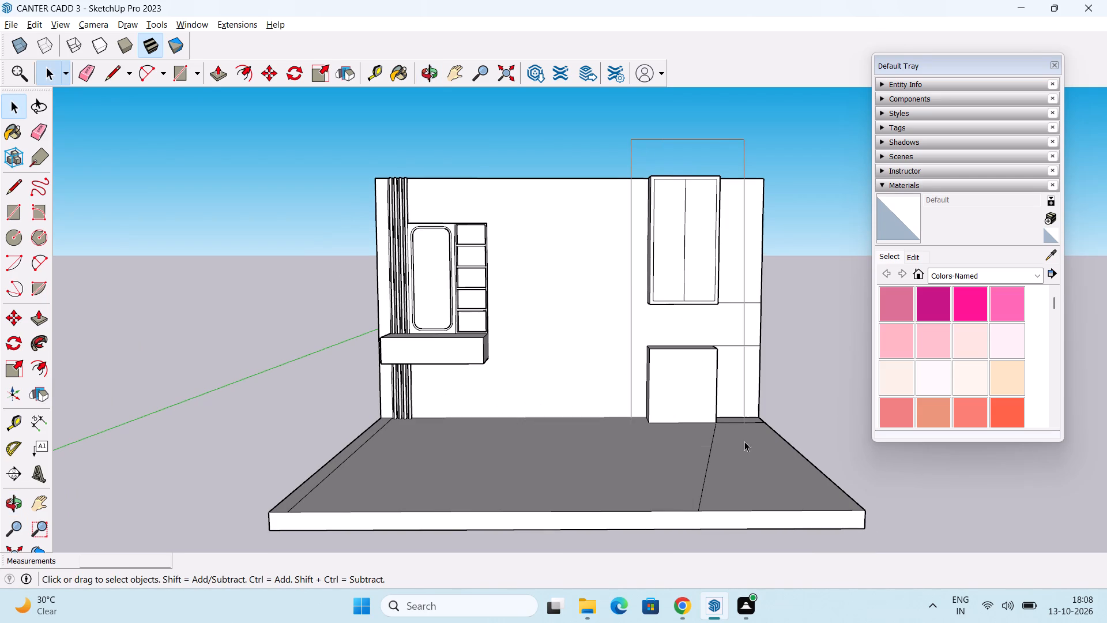
left_click_drag(744, 441, 744, 447)
middle_click_drag(742, 447, 672, 466)
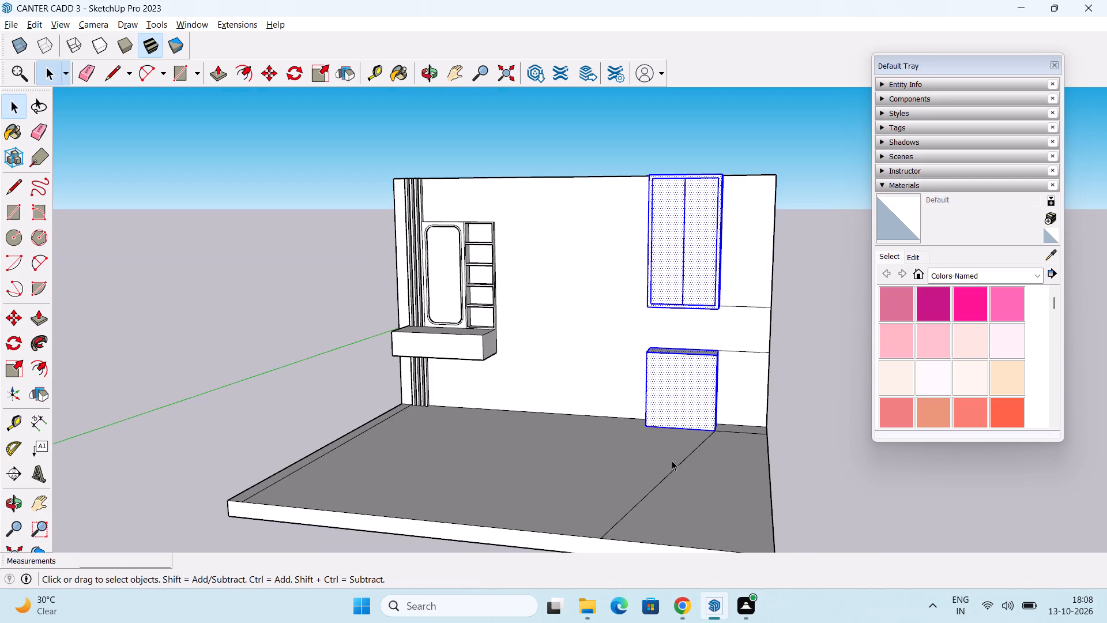
key("m")
middle_click_drag(688, 451, 599, 453)
scroll(718, 441, "up", 2)
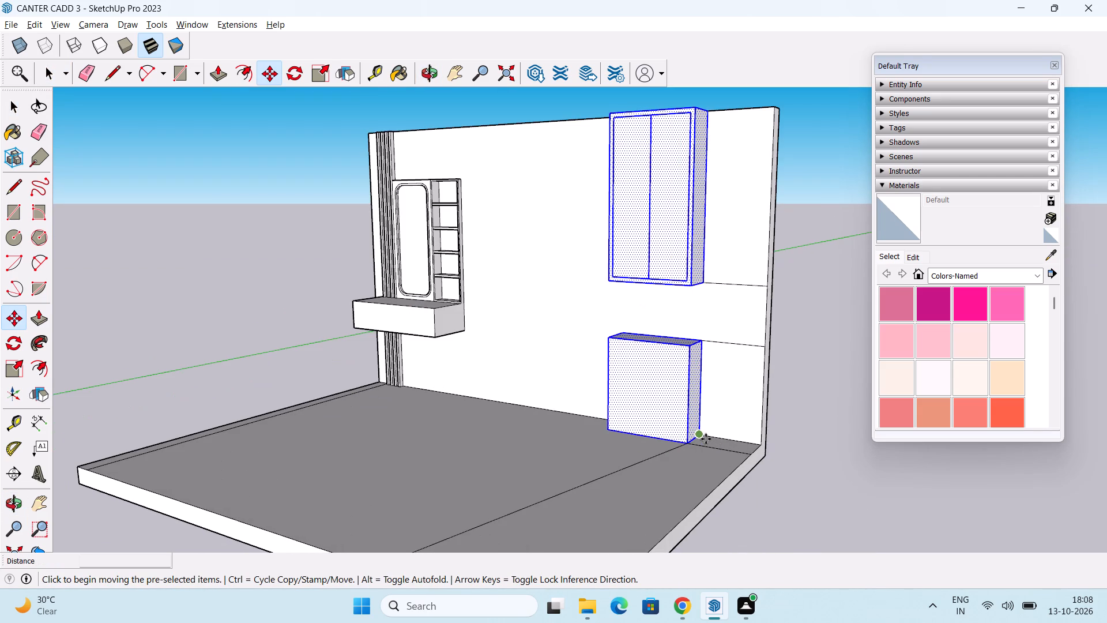
left_click(702, 439)
left_click(757, 448)
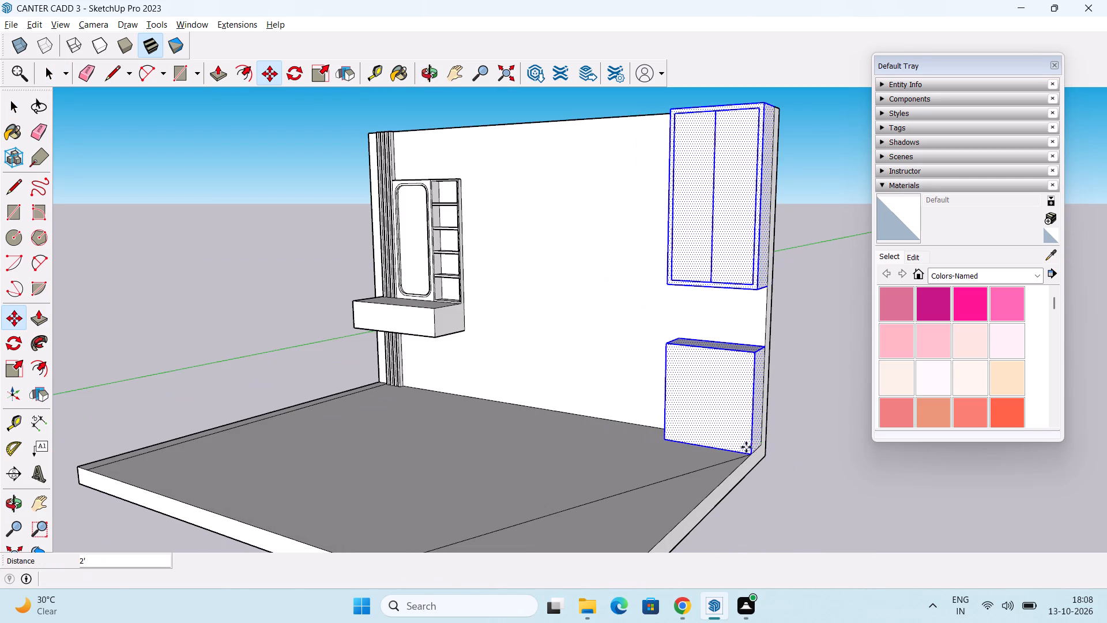
Delete the stray diagonal line across the floor in front of the lower cabinet.
scroll(729, 451, "down", 2)
middle_click_drag(717, 470, 762, 440)
key("space")
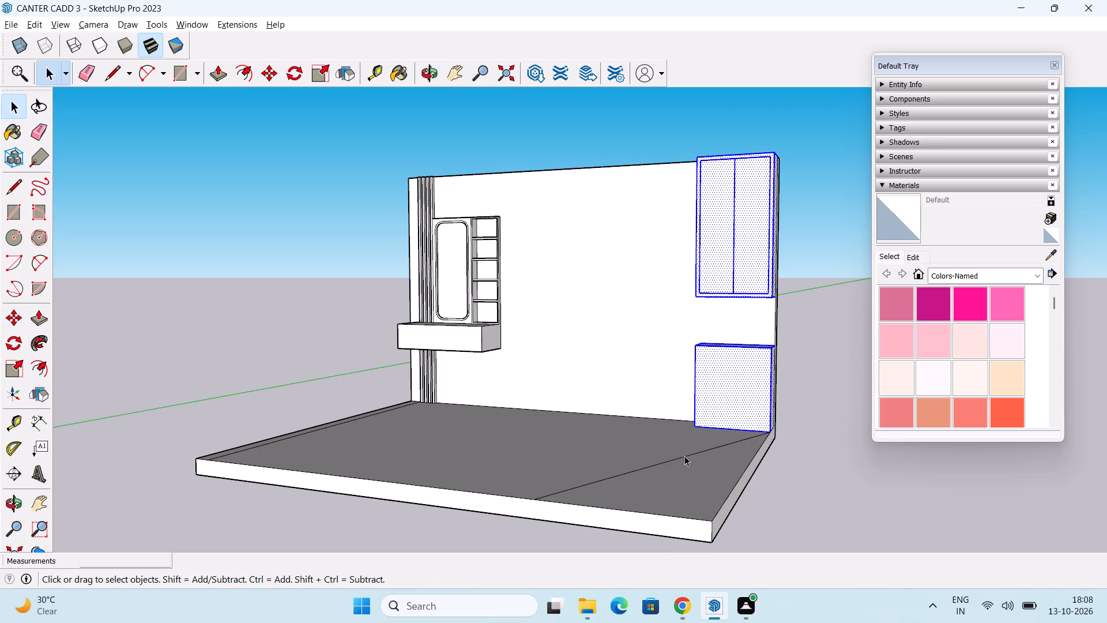
left_click(684, 457)
key("Delete")
Examine the widened room and the repositioned cabinets from several angles.
scroll(698, 453, "down", 2)
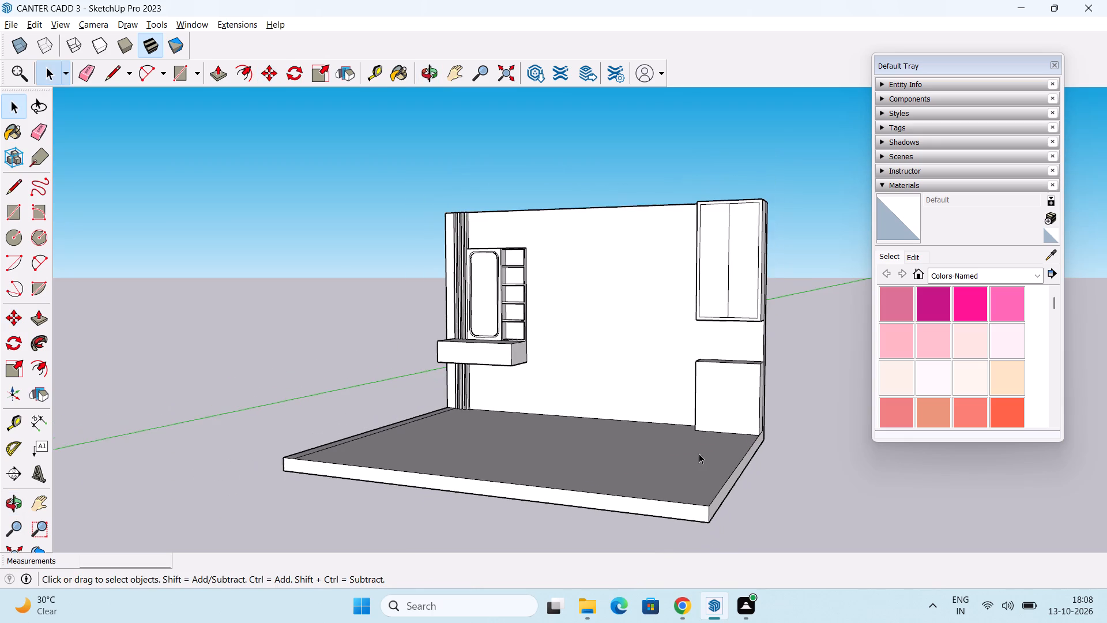
middle_click_drag(699, 453, 785, 481)
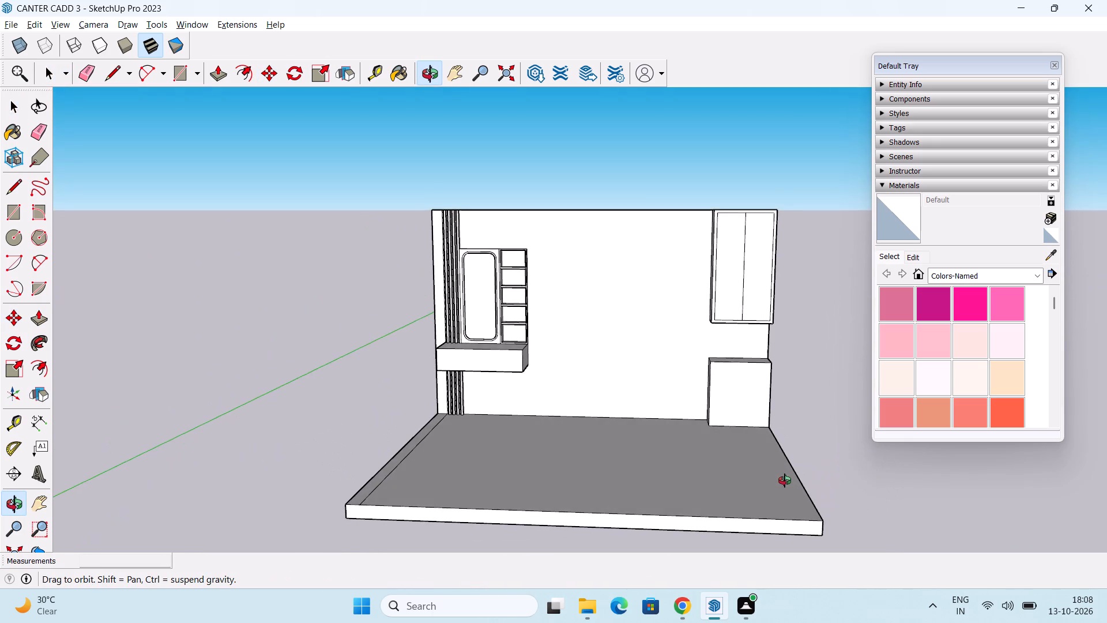
middle_click_drag(785, 481, 808, 479)
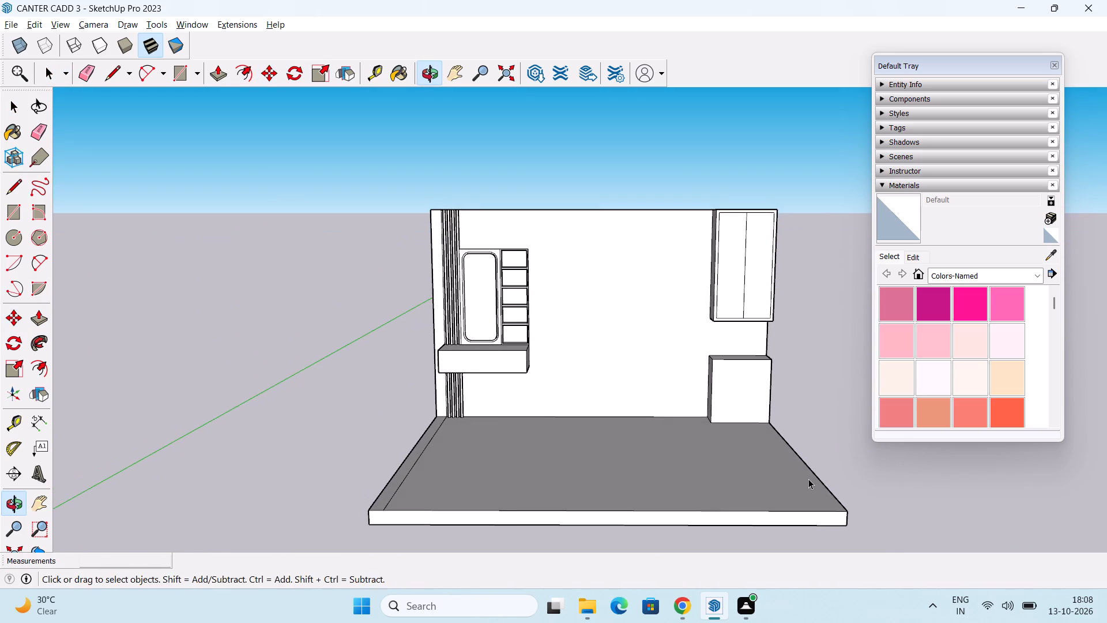
middle_click_drag(808, 479, 714, 465, "shift")
middle_click_drag(679, 403, 734, 406)
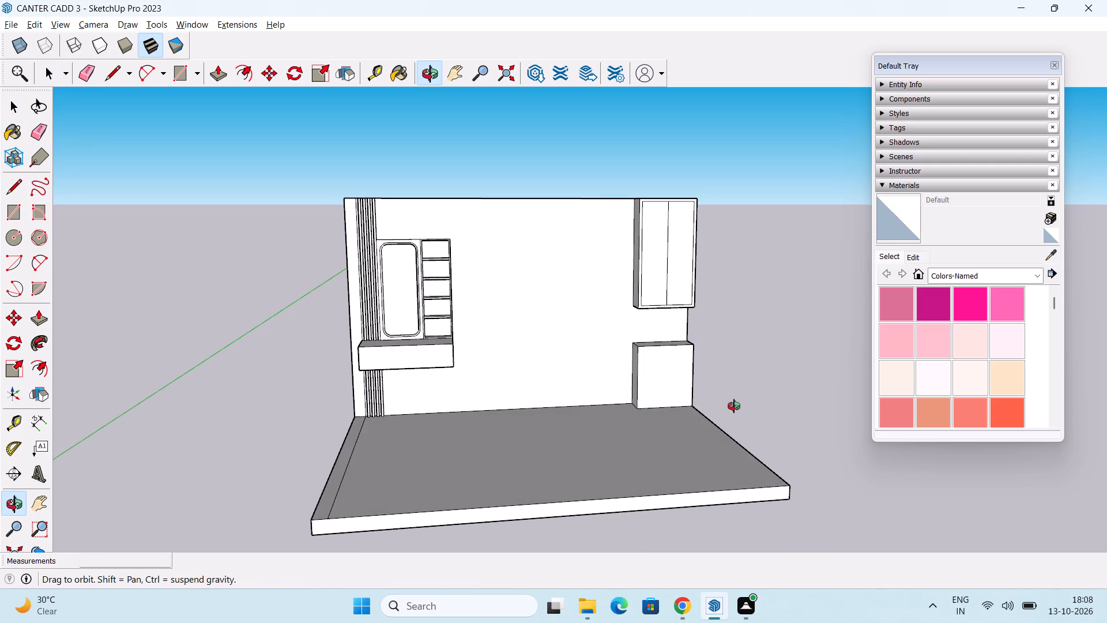
middle_click_drag(734, 406, 769, 404)
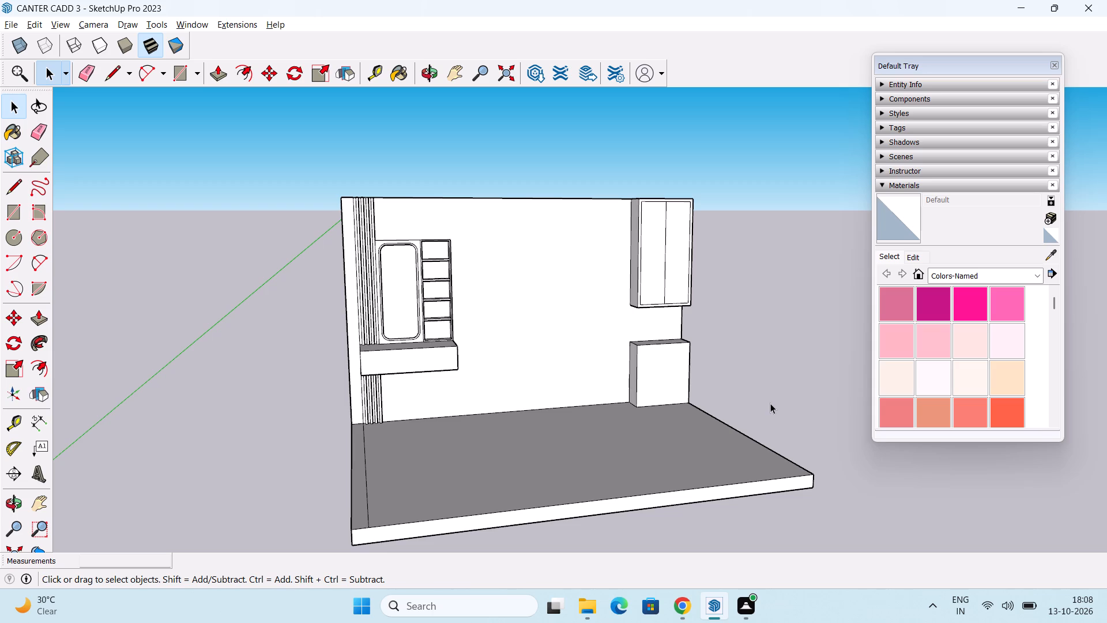
middle_click_drag(672, 294, 648, 297)
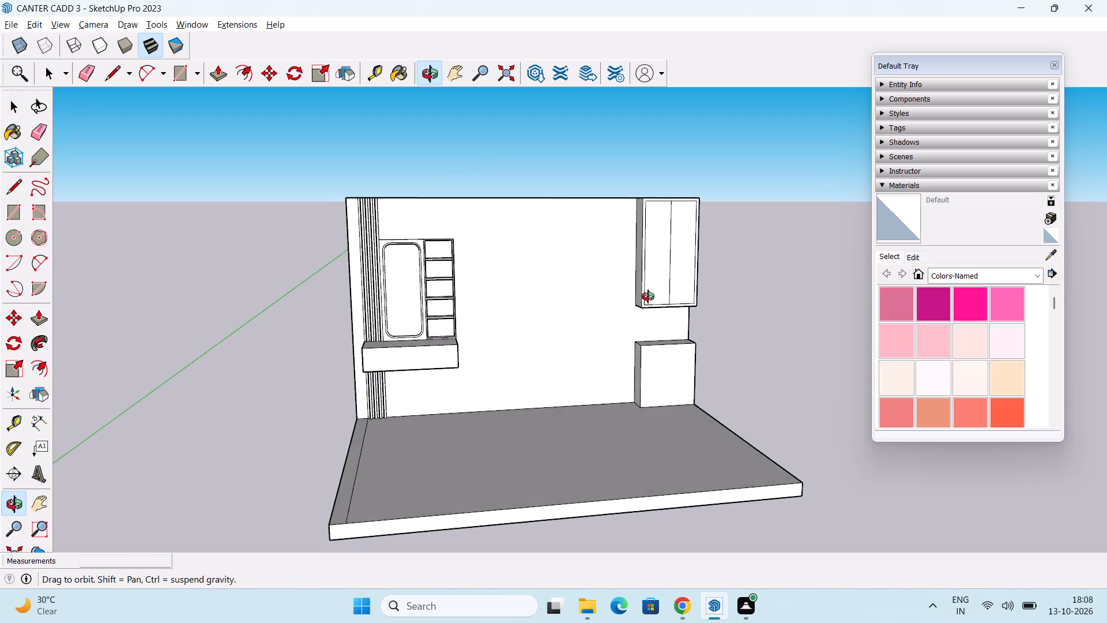
middle_click_drag(648, 297, 747, 295)
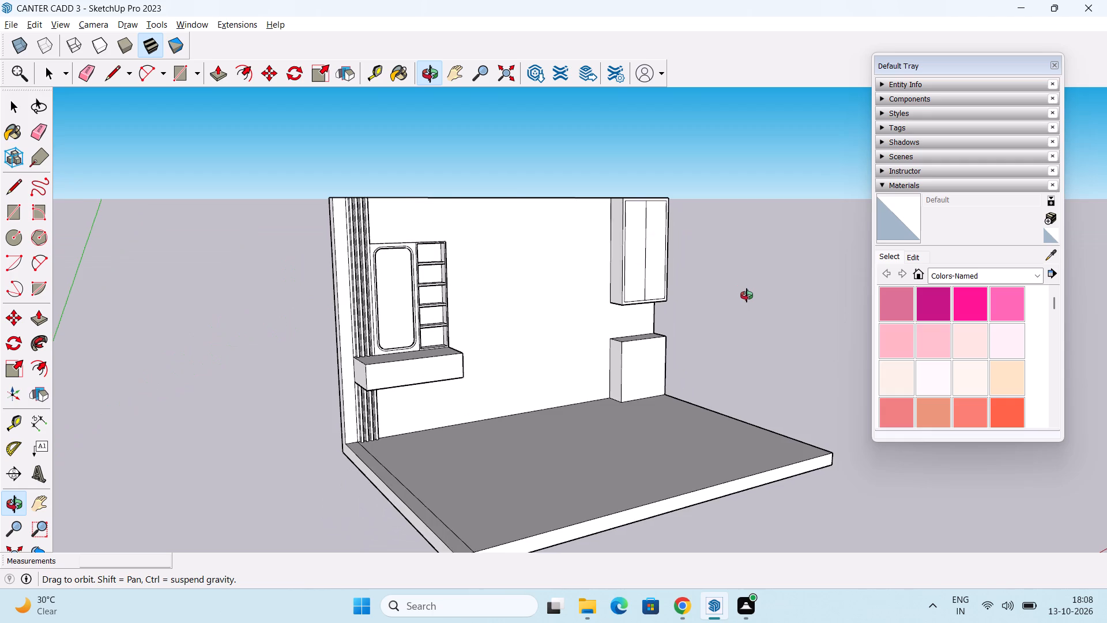
middle_click_drag(747, 295, 653, 298)
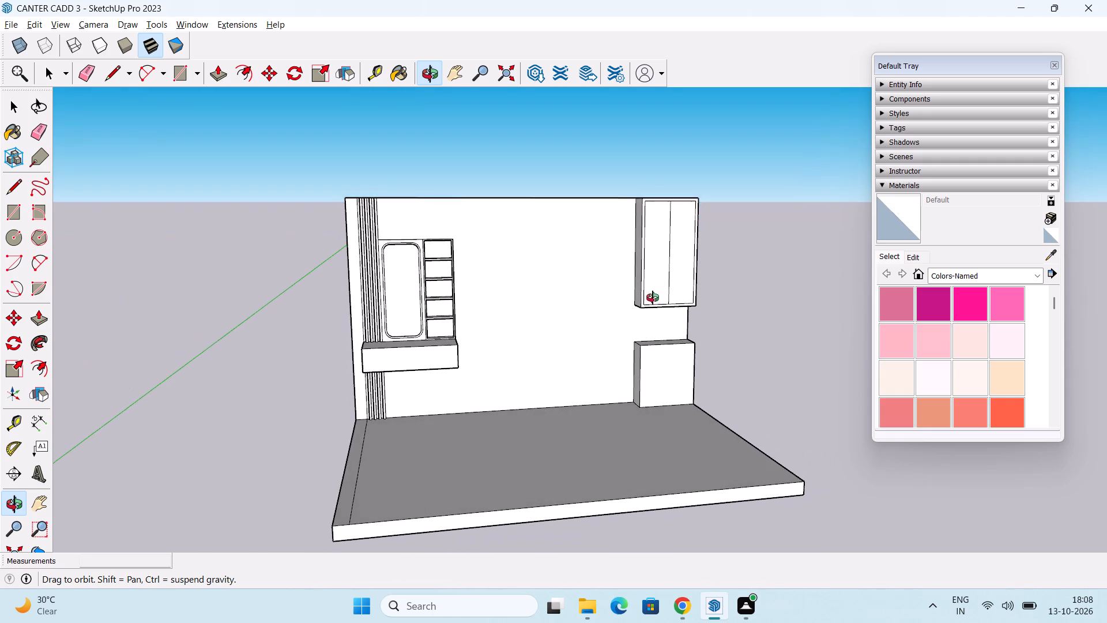
Extend the floor and back wall by another 2' from the end face on the cabinet side.
middle_click_drag(653, 298, 642, 292)
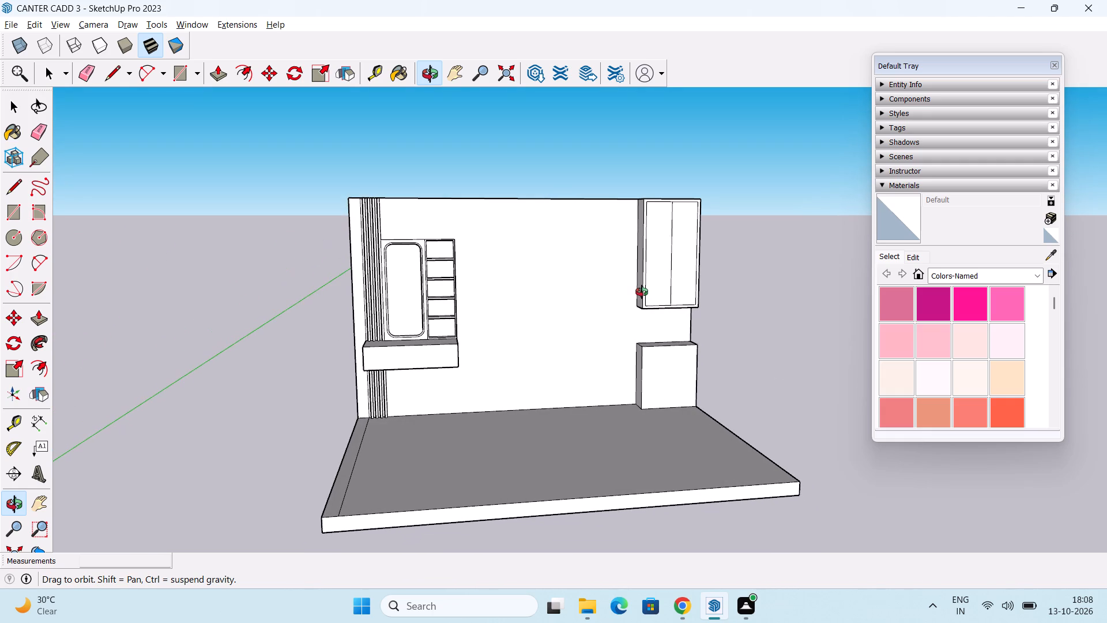
middle_click_drag(642, 292, 656, 290)
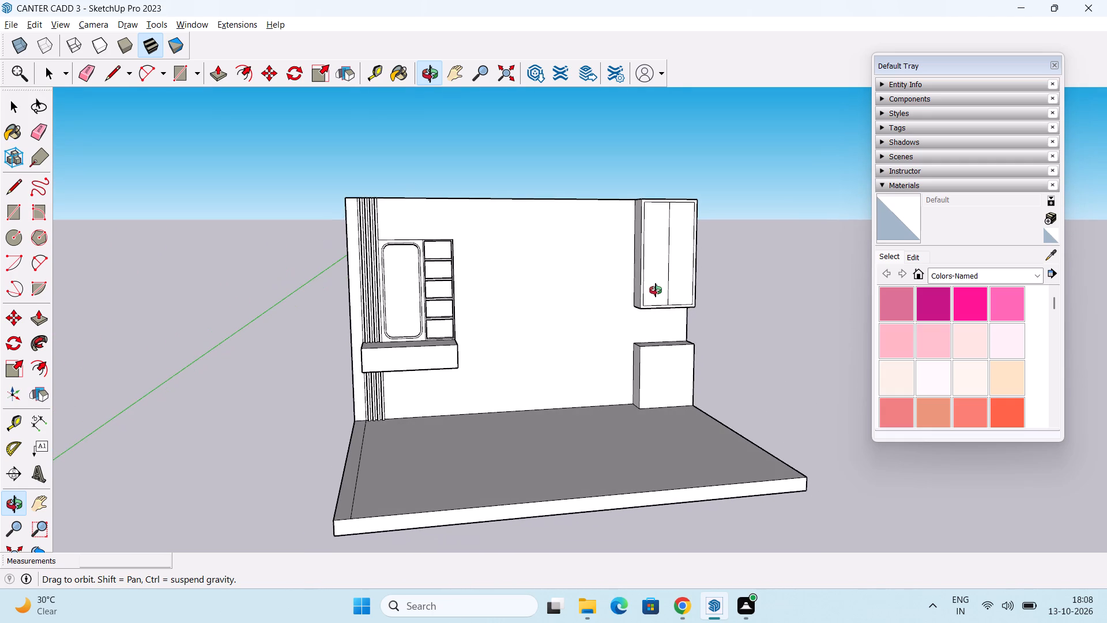
middle_click_drag(656, 290, 606, 284)
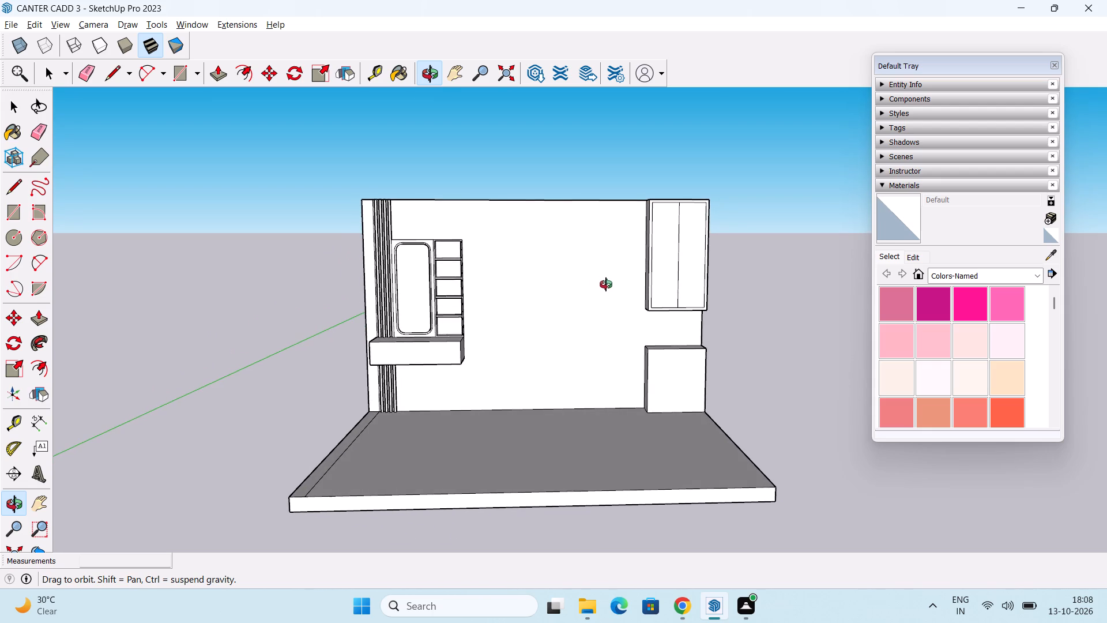
middle_click_drag(606, 284, 566, 283)
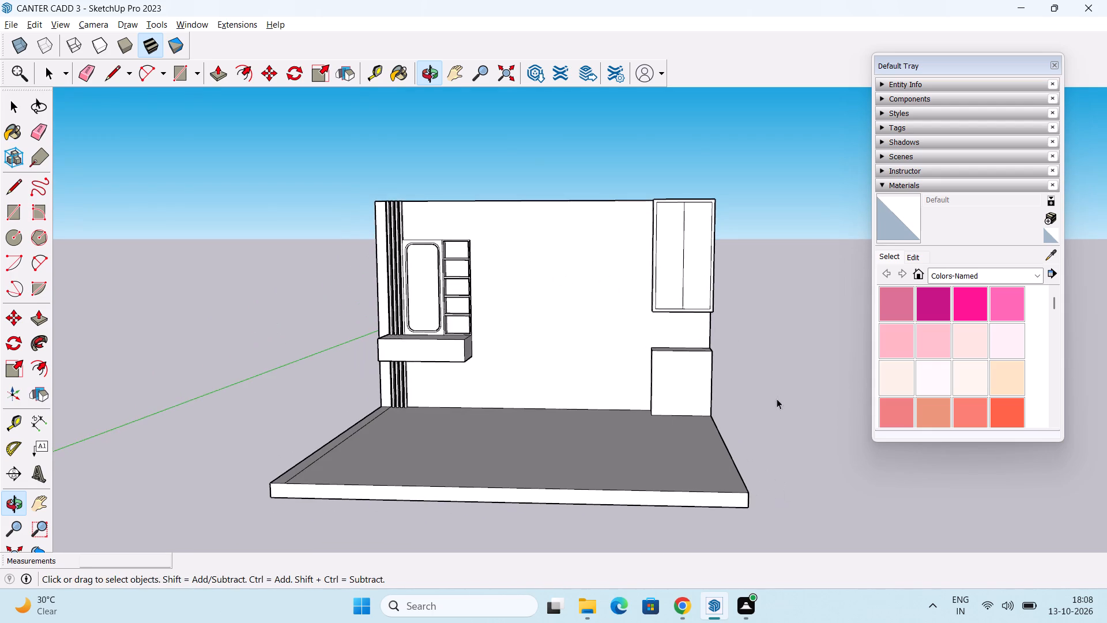
middle_click_drag(777, 399, 702, 324, "shift")
middle_click_drag(661, 341, 515, 362)
key("p")
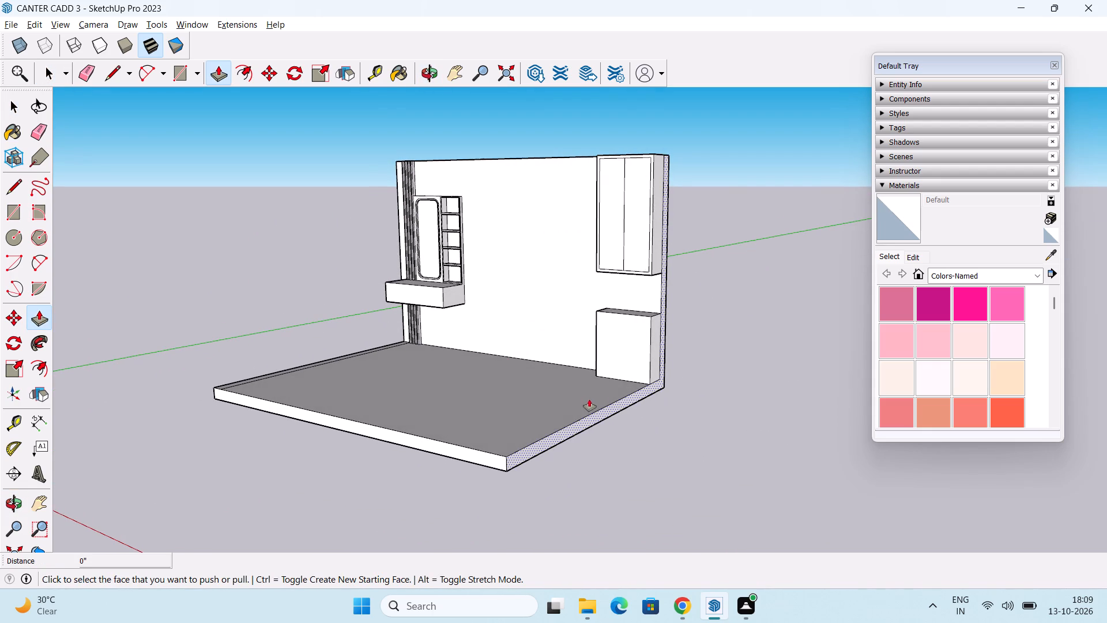
left_click(596, 416)
key("2")
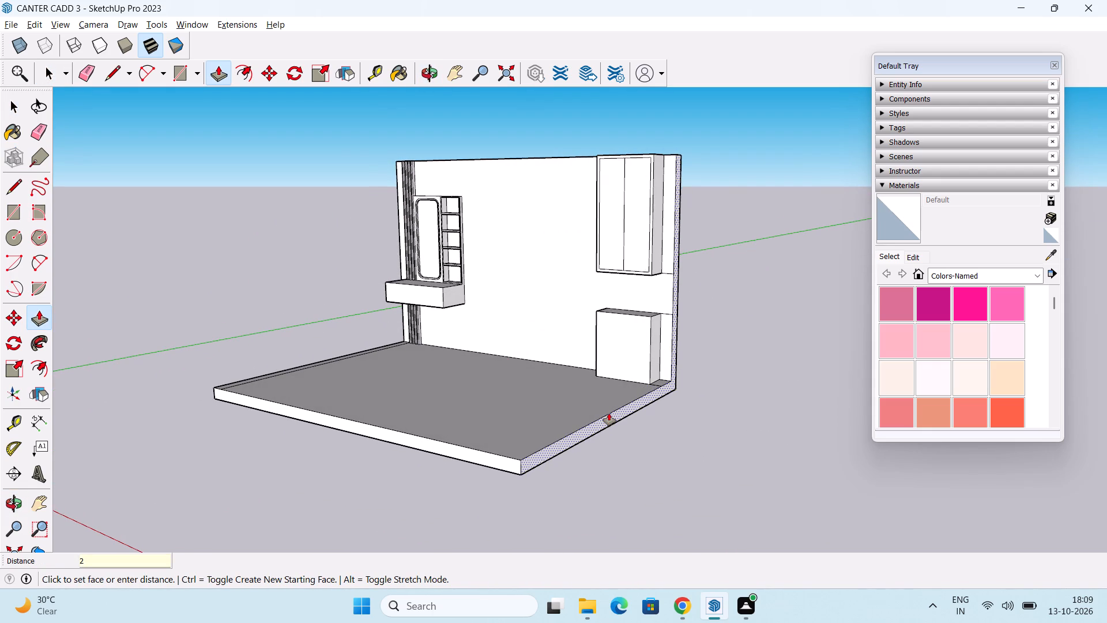
key("apostrophe")
key("Return")
scroll(612, 412, "down", 2)
Move the upper and lower cabinets together 2' along the back wall, to the new end of the wall.
middle_click_drag(612, 419, 790, 404)
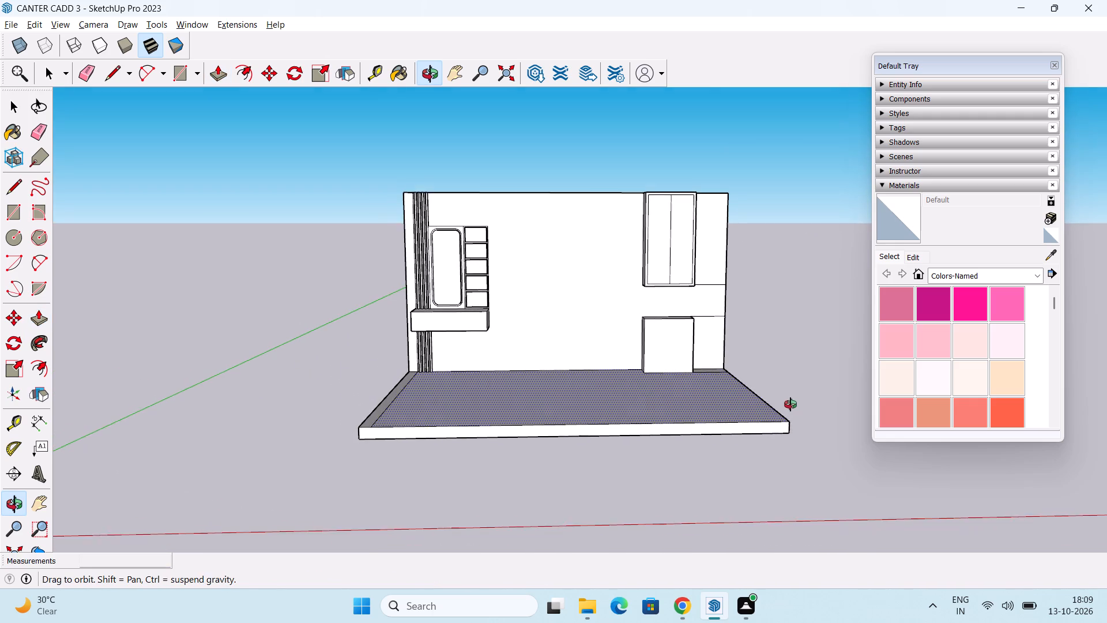
middle_click_drag(790, 404, 786, 407)
key("space")
scroll(671, 181, "up", 1)
left_click_drag(624, 174, 722, 375)
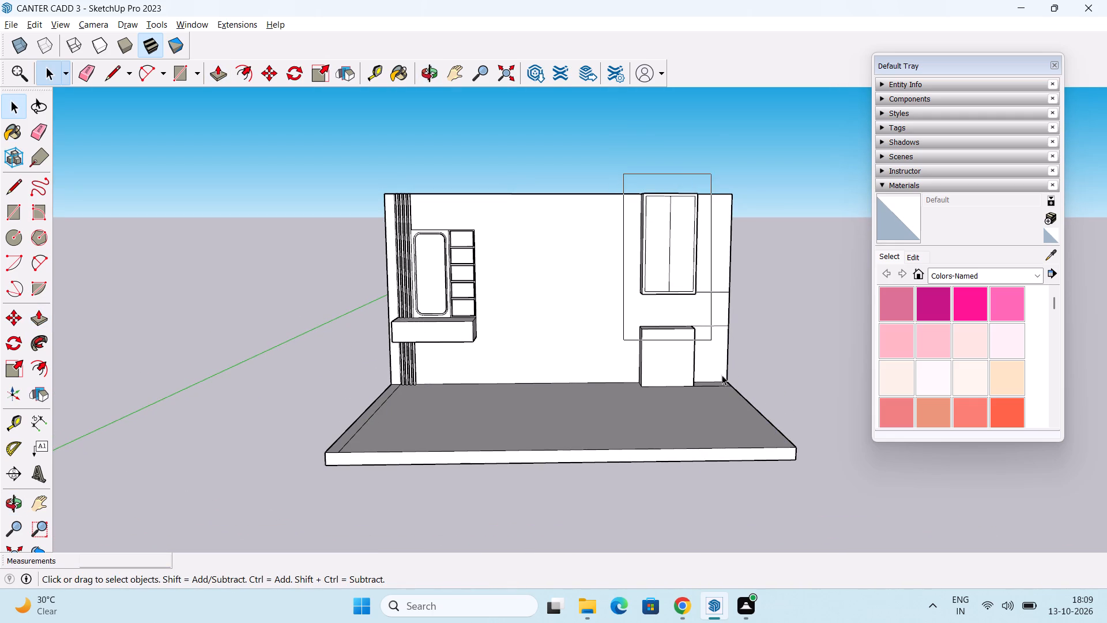
left_click_drag(722, 375, 708, 405)
middle_click_drag(767, 391, 527, 379)
key("m")
scroll(702, 400, "up", 3)
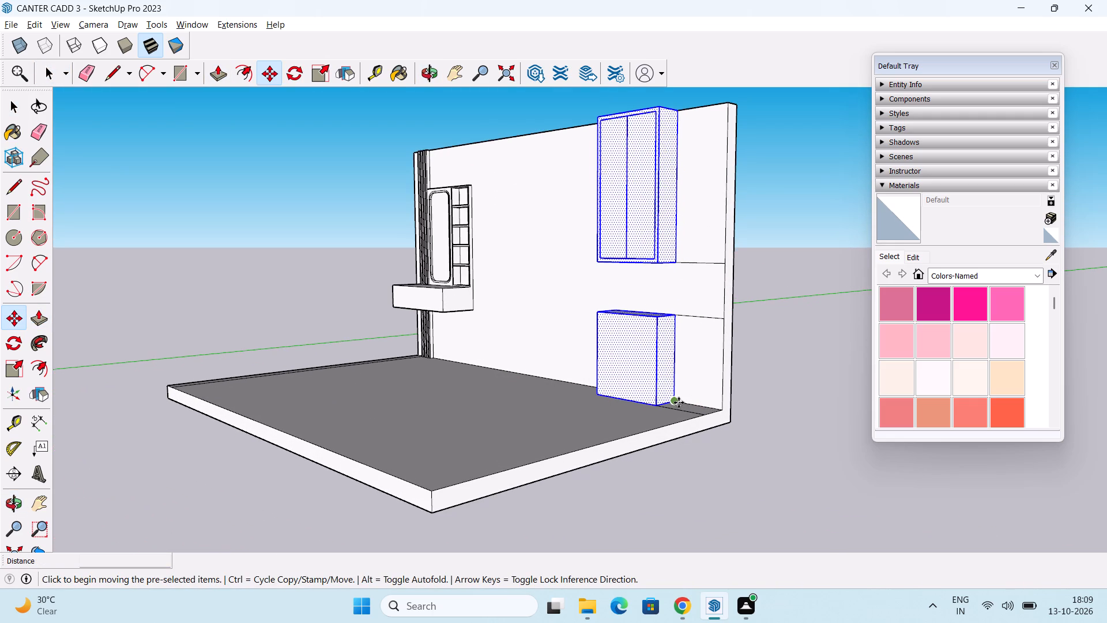
left_click(679, 403)
left_click(722, 415)
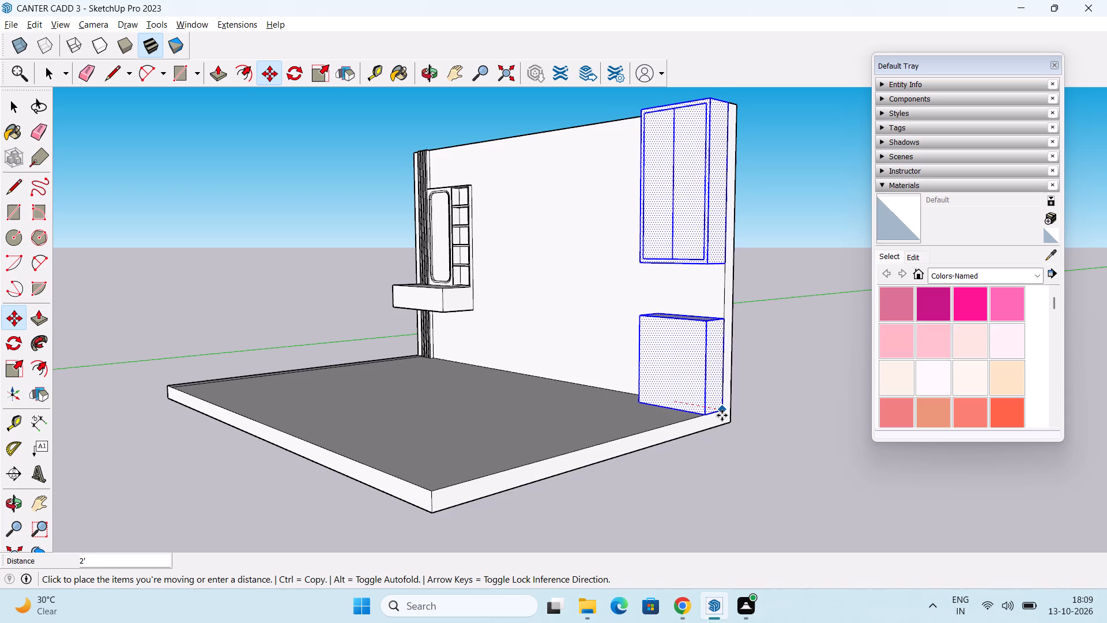
middle_click_drag(522, 416, 729, 517)
scroll(747, 452, "down", 1)
key("space")
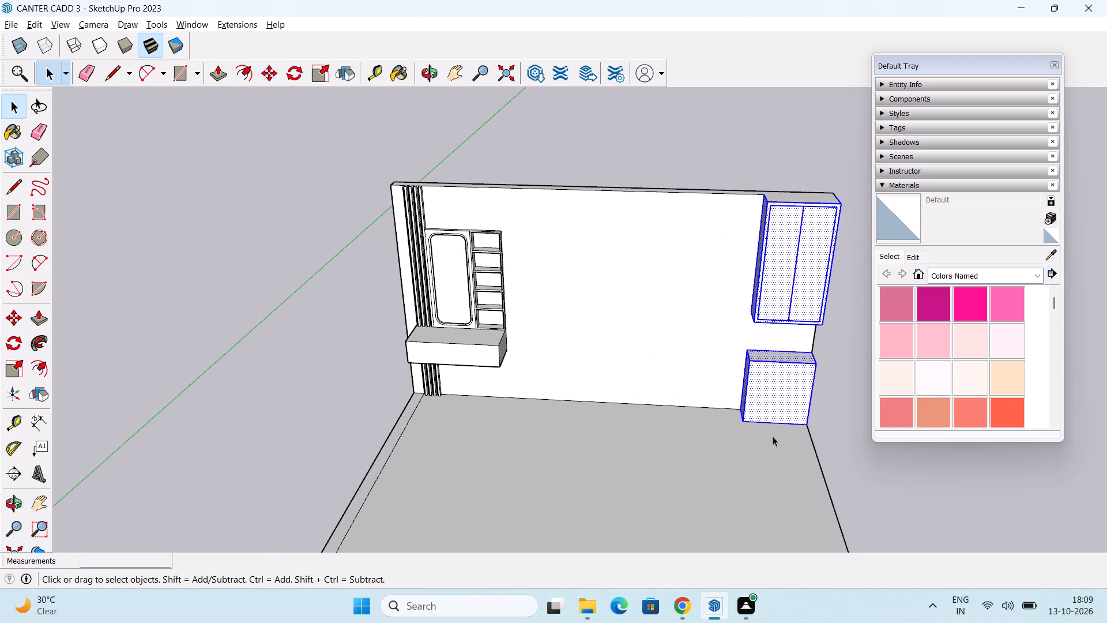
left_click(906, 479)
Widen the lower cabinet by pulling its inner side face out 2' along the back wall.
middle_click_drag(875, 483, 706, 413)
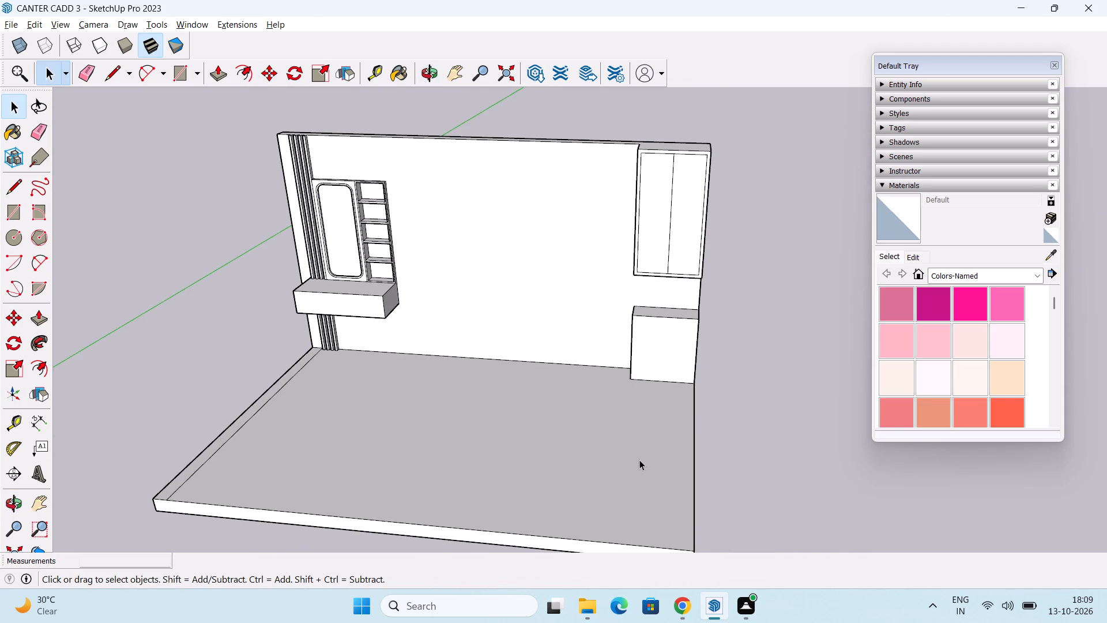
middle_click_drag(638, 457, 666, 411)
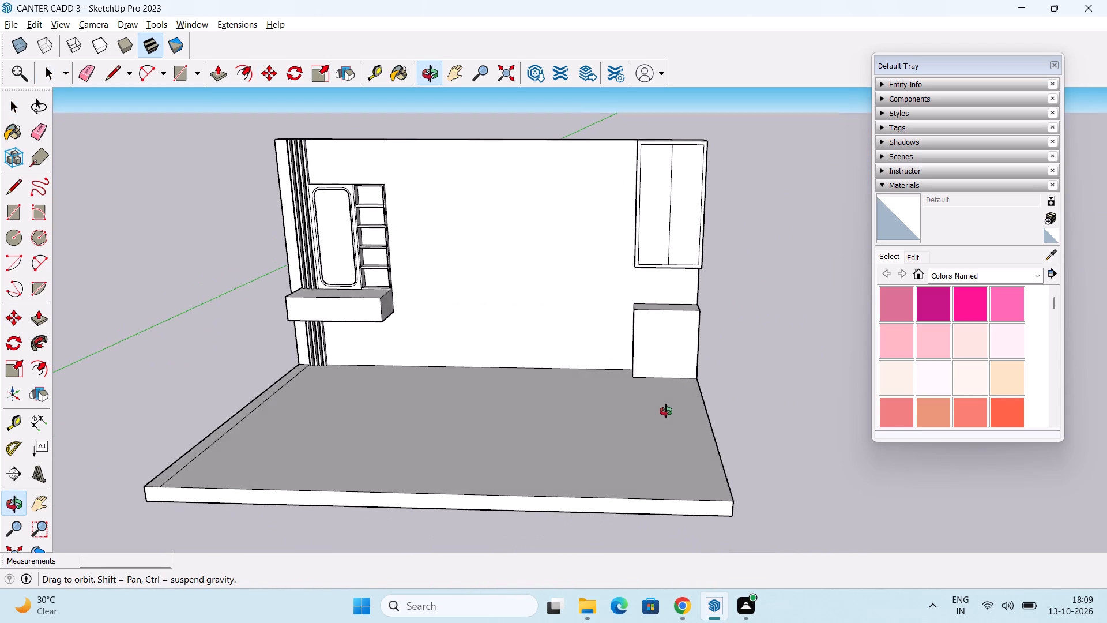
middle_click_drag(666, 411, 668, 409)
middle_click_drag(661, 398, 680, 392)
scroll(666, 283, "up", 2)
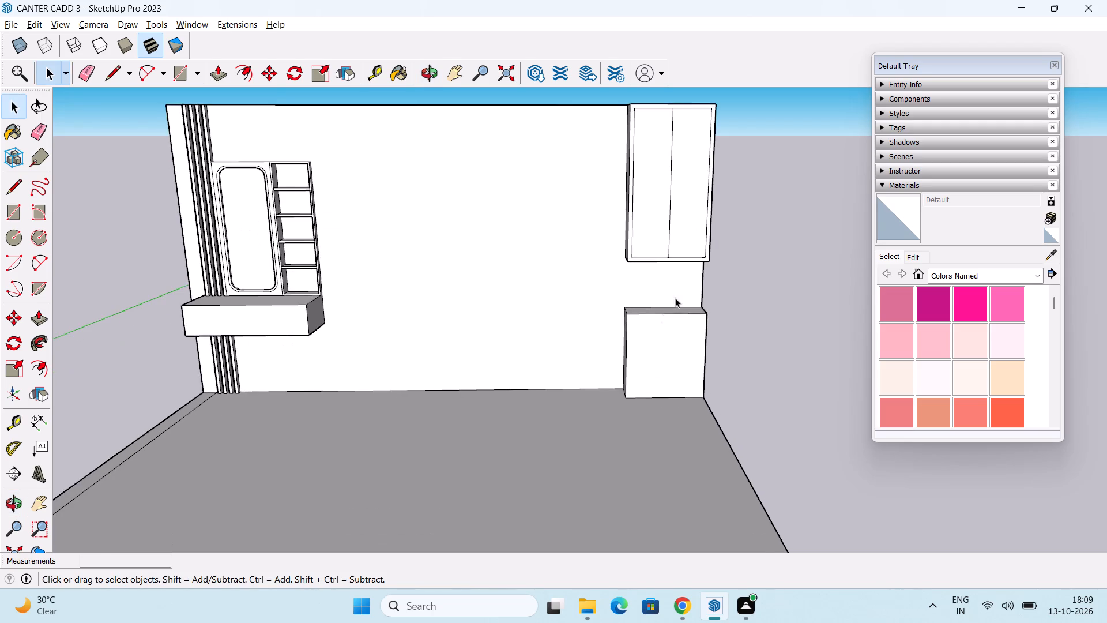
middle_click_drag(633, 336, 686, 348)
middle_click_drag(631, 269, 652, 282)
middle_click_drag(658, 277, 634, 269)
key("p")
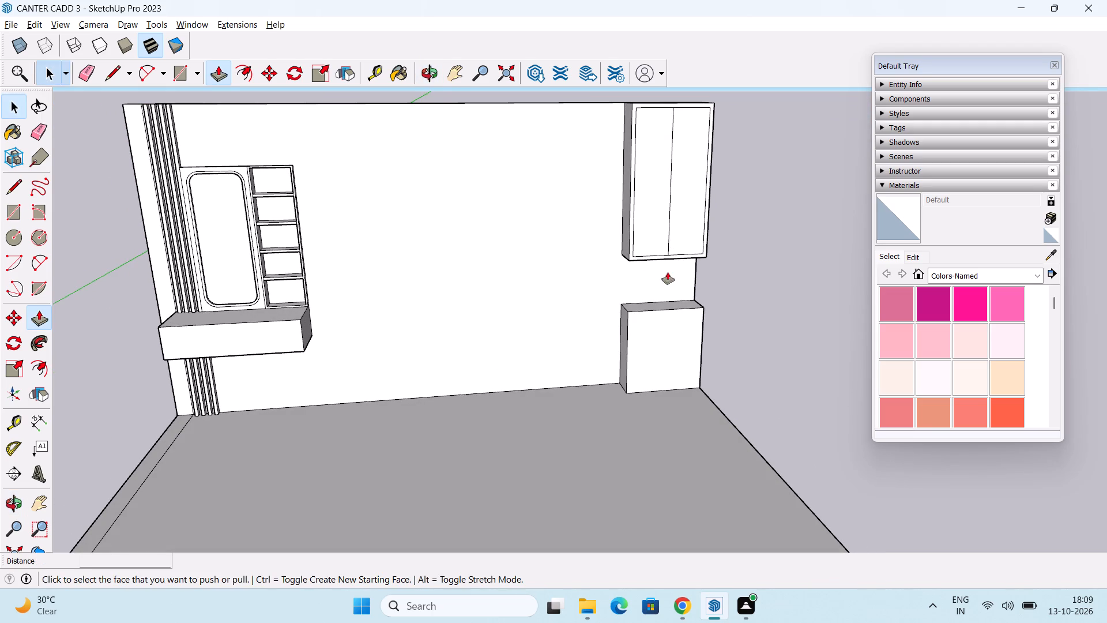
middle_click_drag(638, 372, 631, 355)
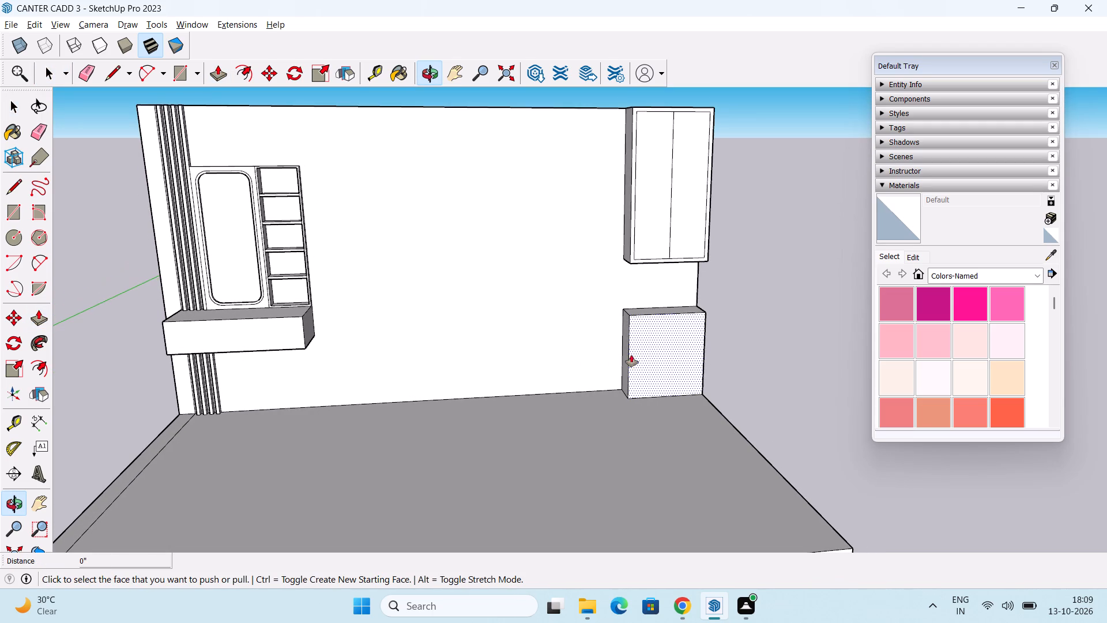
middle_click_drag(626, 361, 715, 329)
left_click(605, 366)
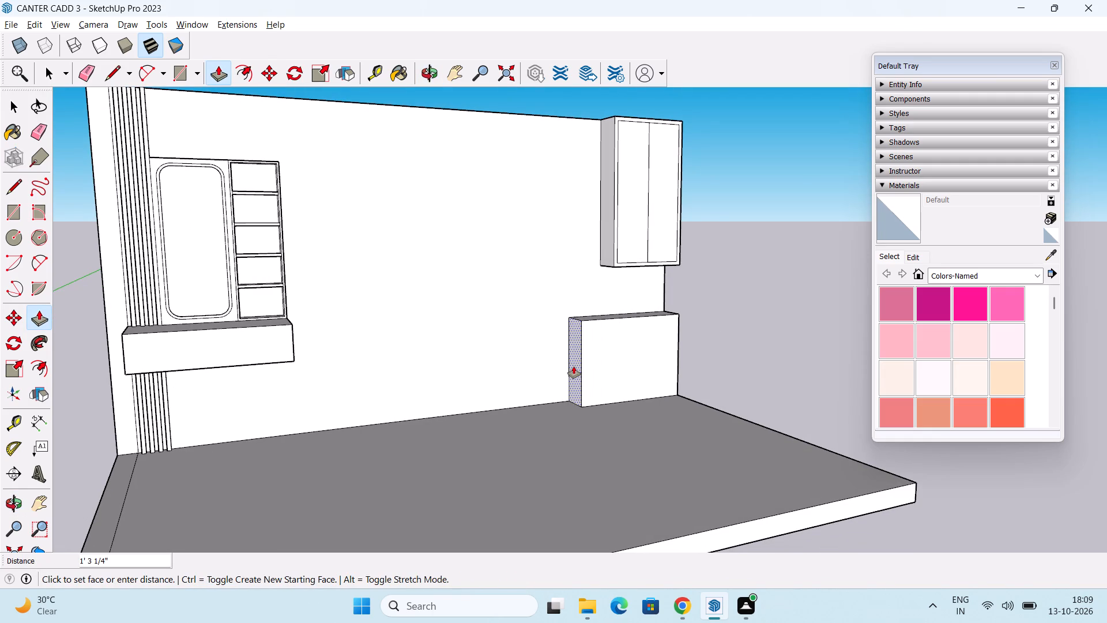
type("2'")
key("Return")
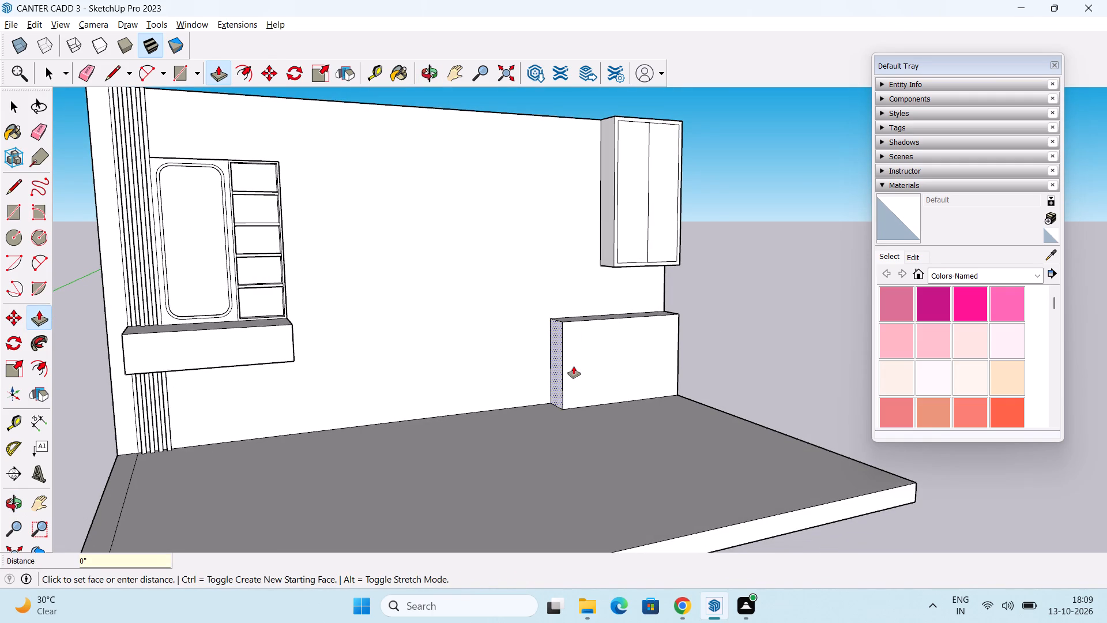
Widen the upper cabinet by pulling its inner side face out the same 2' as the lower cabinet.
middle_click_drag(637, 376, 515, 326)
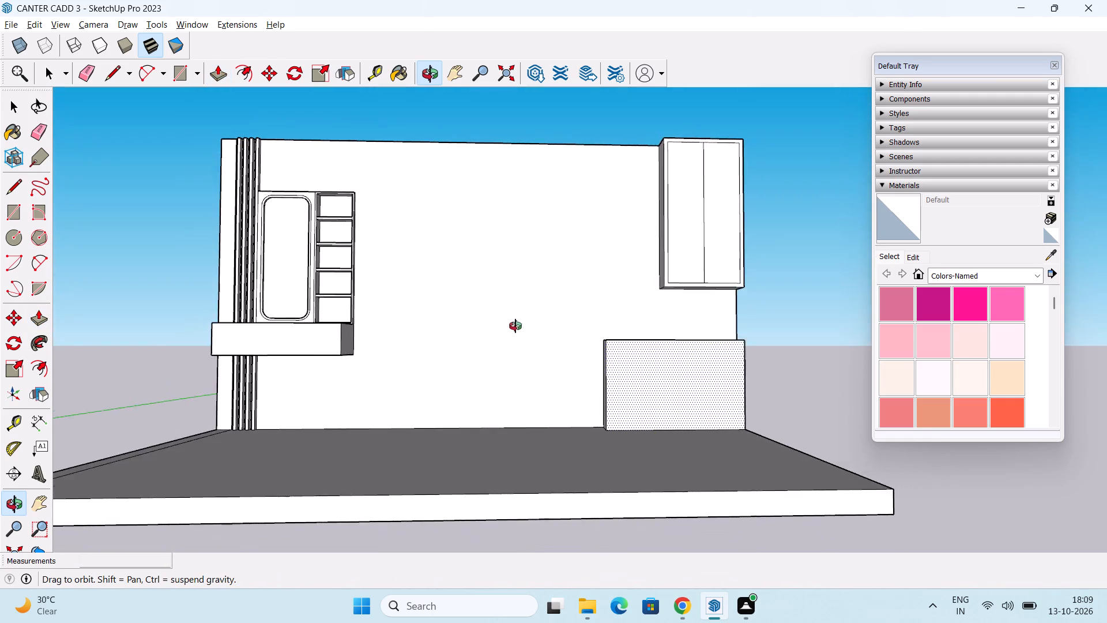
middle_click_drag(515, 326, 703, 400)
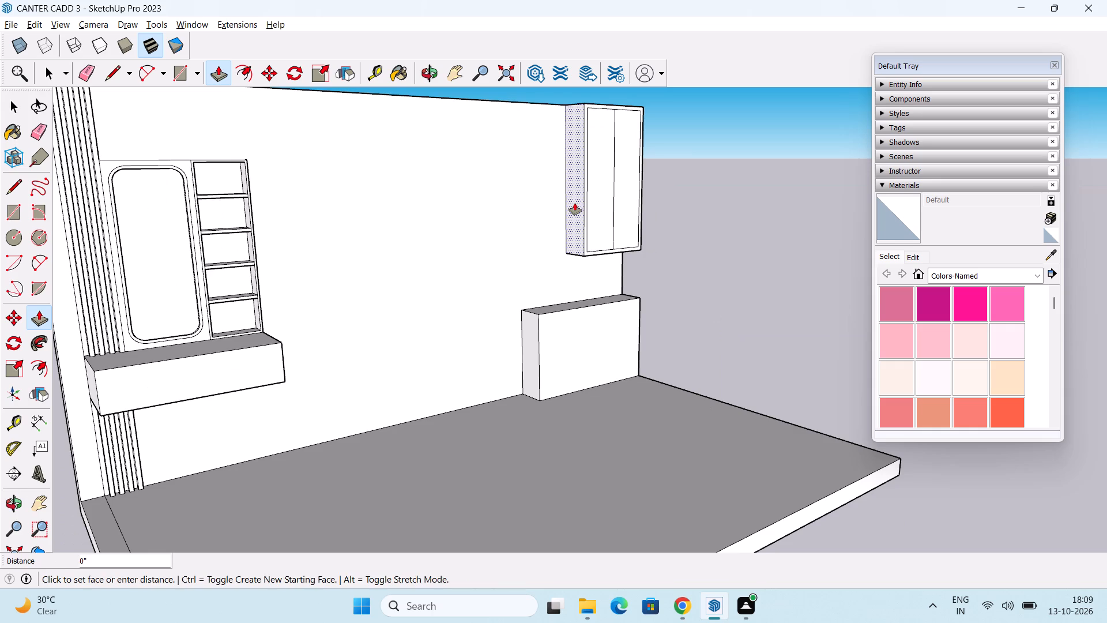
double_click(575, 203)
middle_click_drag(612, 321, 496, 305)
key("space")
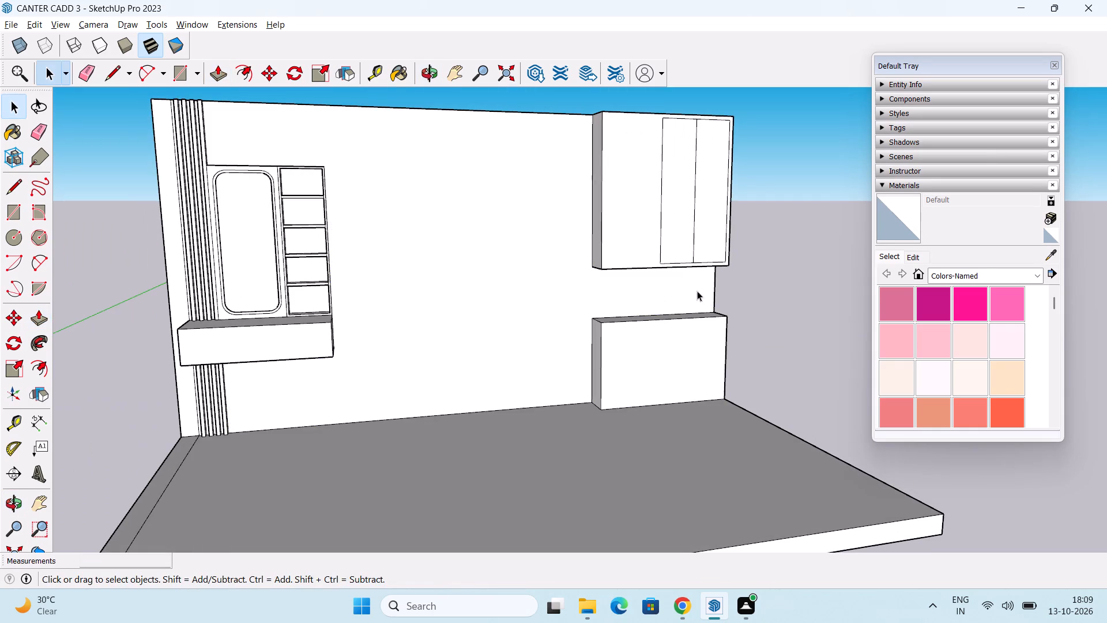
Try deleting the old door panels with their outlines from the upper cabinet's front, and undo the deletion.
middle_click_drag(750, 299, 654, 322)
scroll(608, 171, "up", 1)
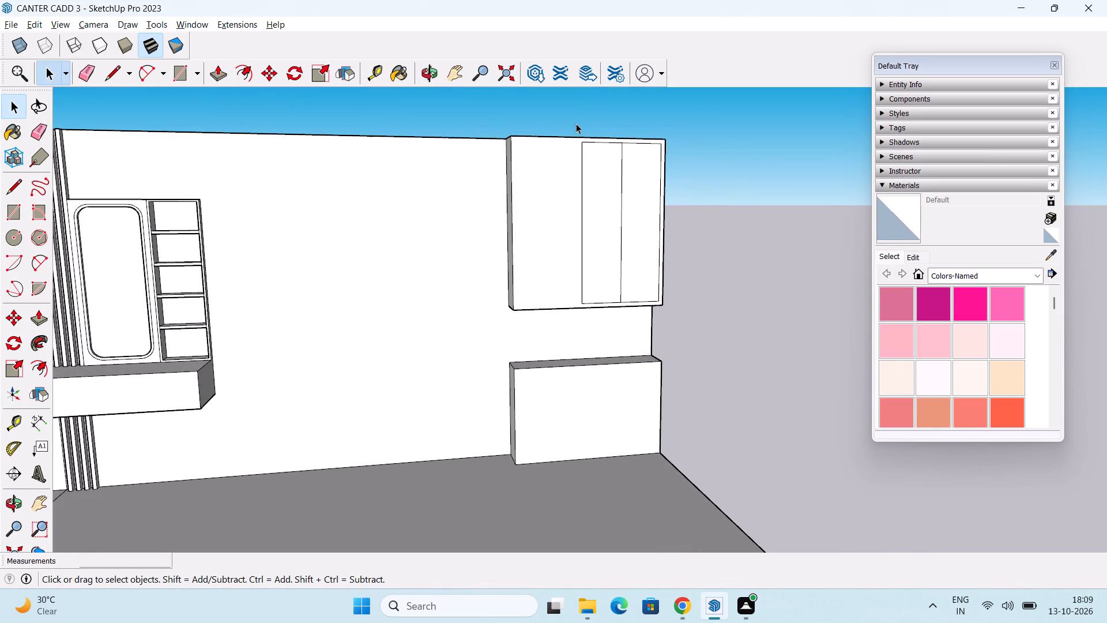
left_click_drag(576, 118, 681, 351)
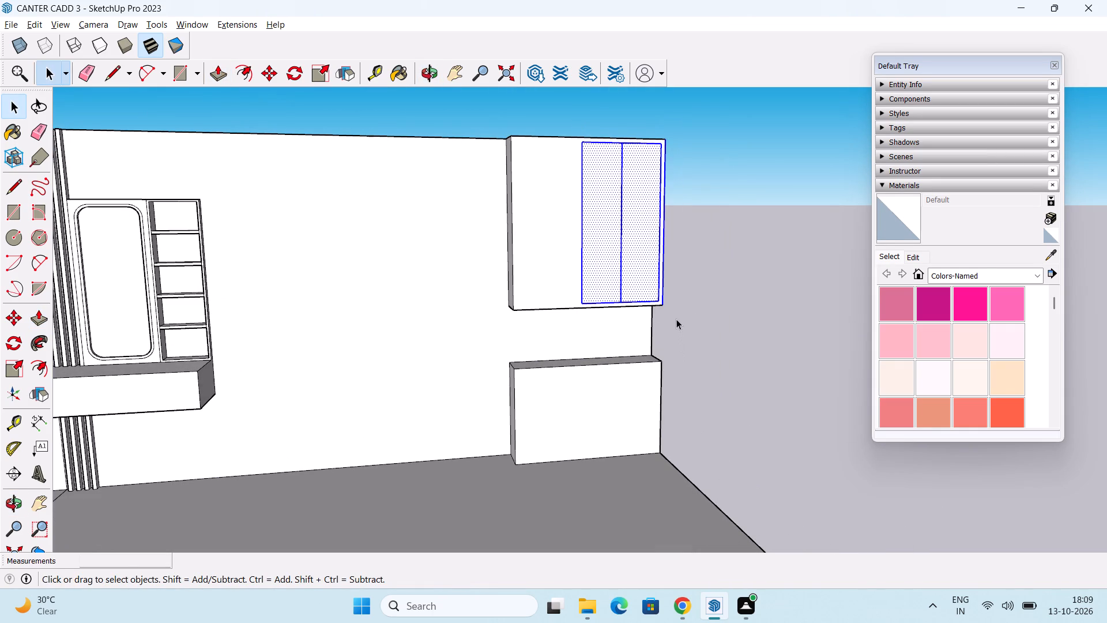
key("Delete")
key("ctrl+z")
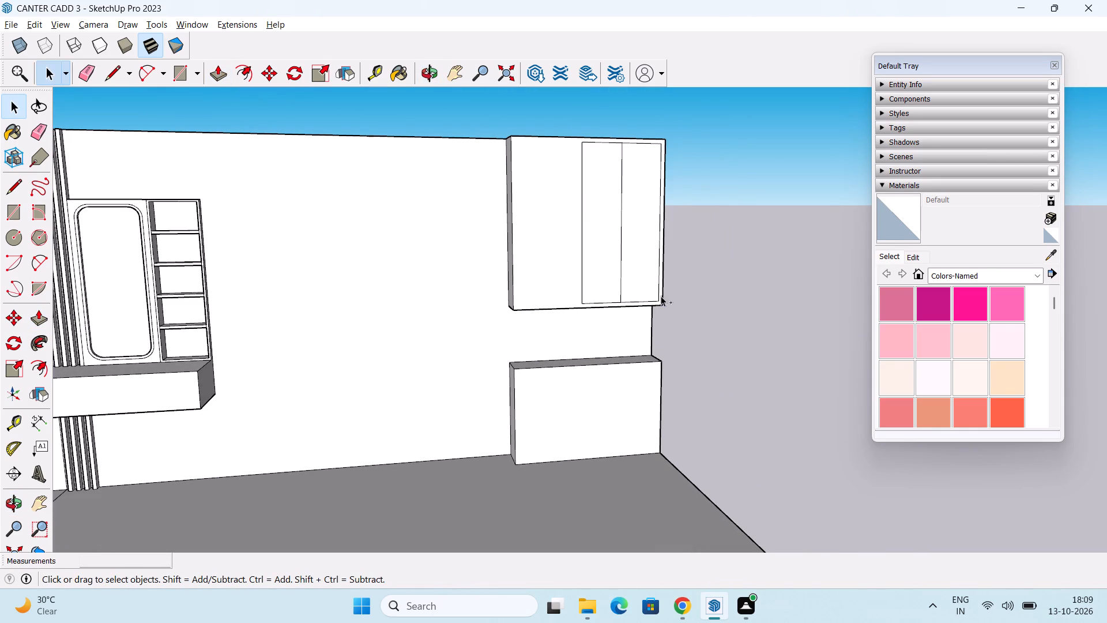
Erase the old door outline and its dividing line from the upper cabinet's front face.
key("e")
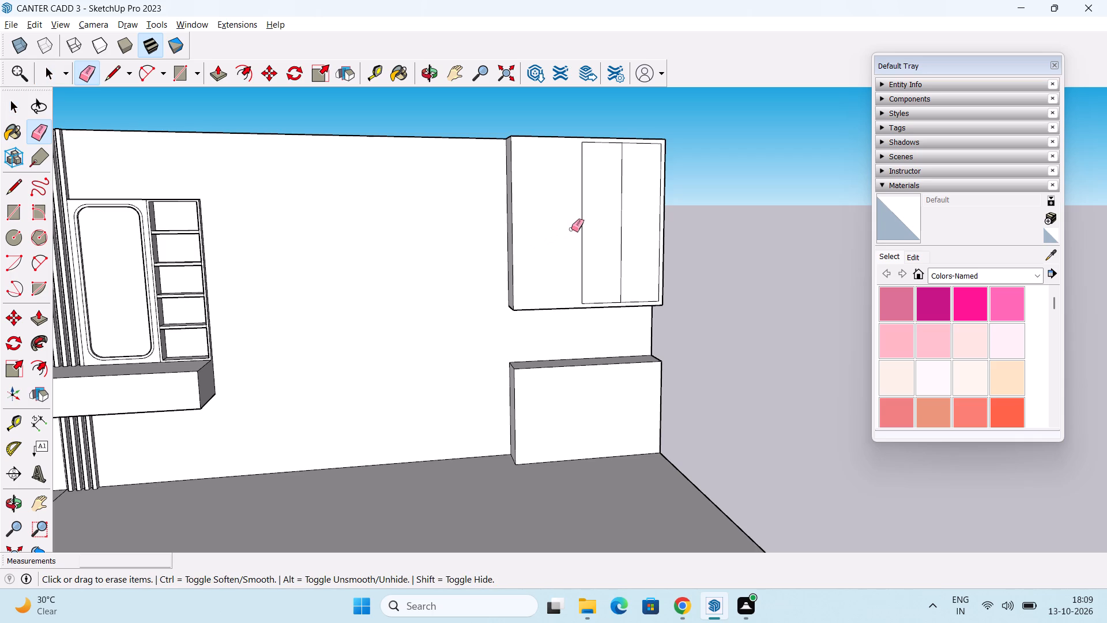
left_click_drag(571, 229, 660, 228)
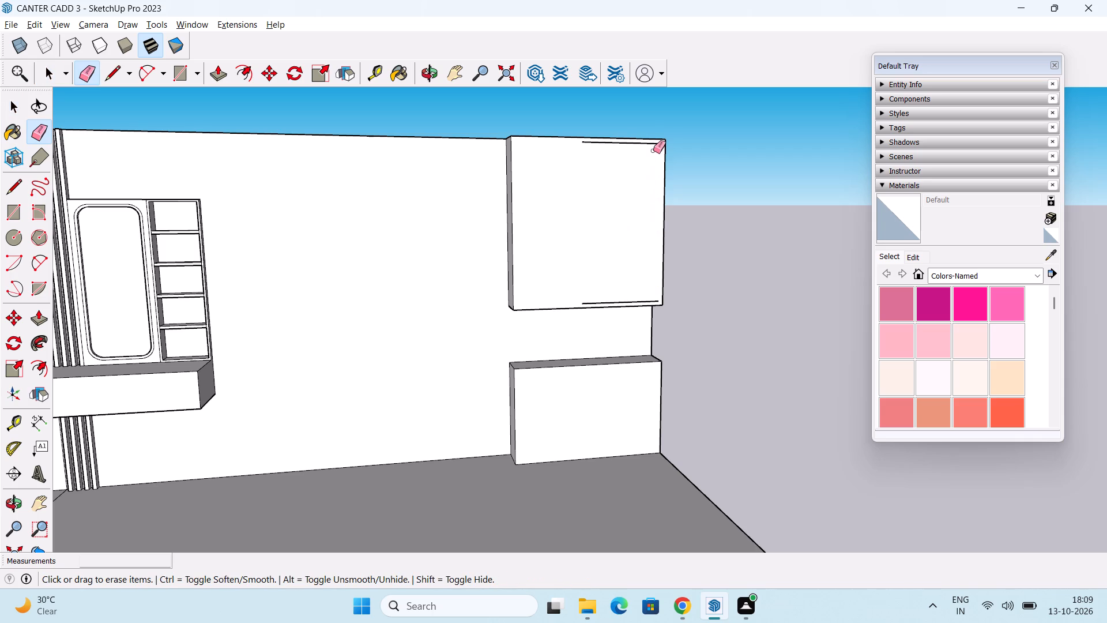
left_click(642, 144)
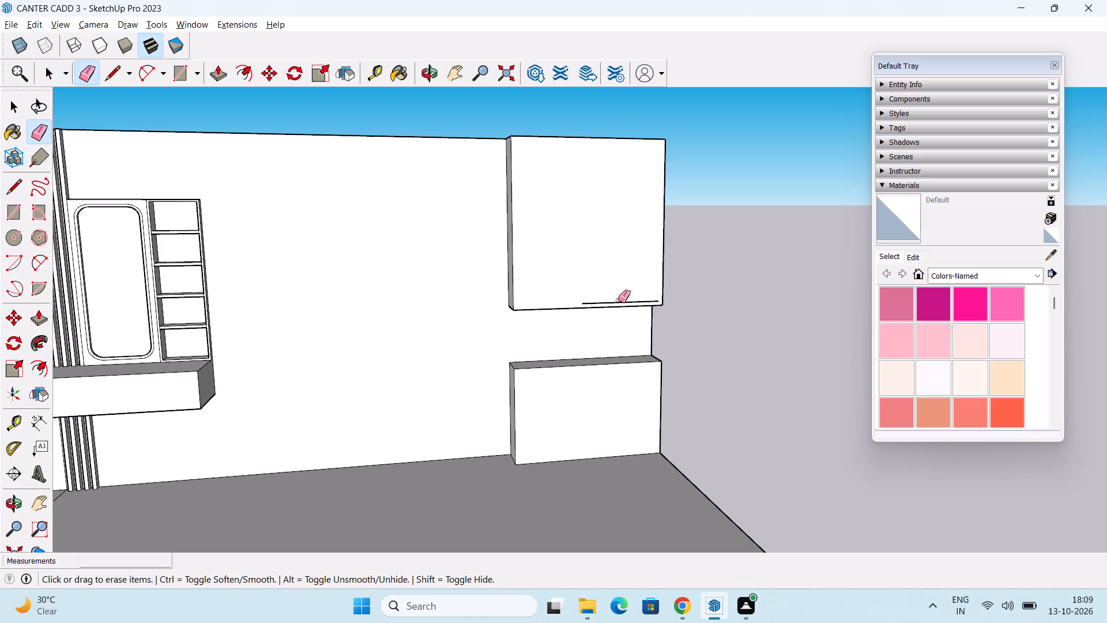
left_click(617, 302)
middle_click_drag(593, 328, 519, 320)
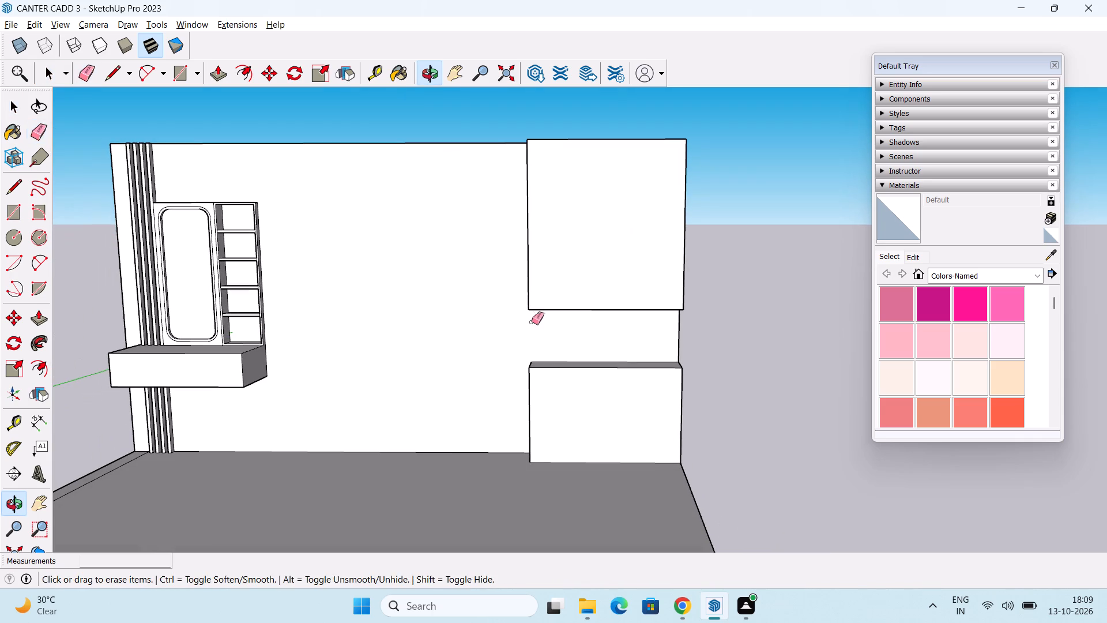
key("space")
Offset the edges of the upper cabinet's widened front face inward by about 1 5/8" as a door frame.
left_click_drag(41, 365, 50, 365)
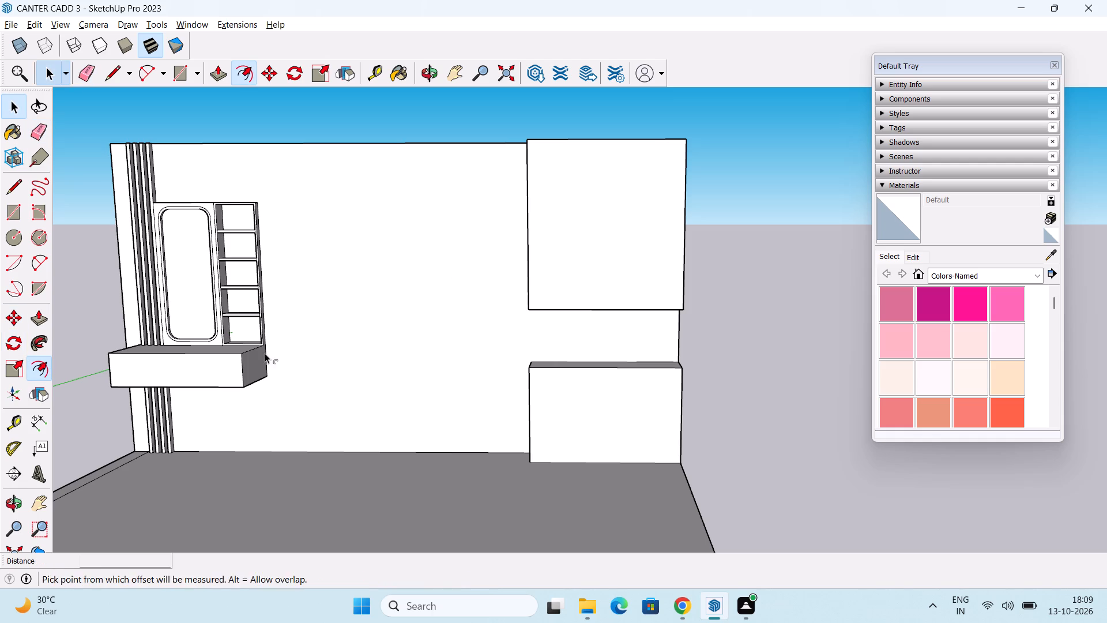
left_click(536, 231)
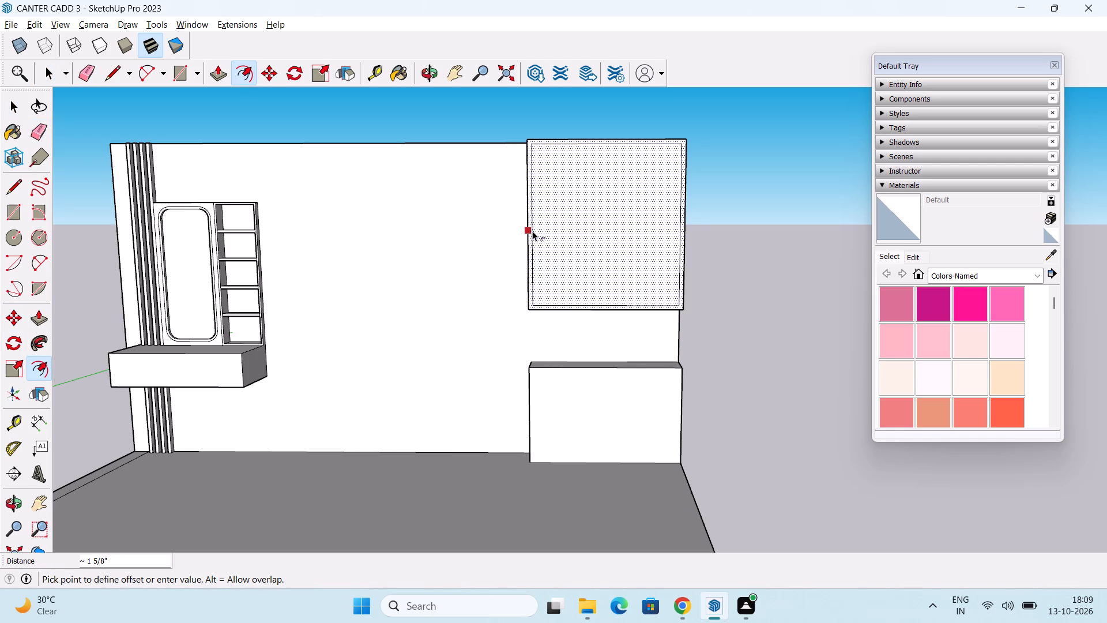
left_click(534, 231)
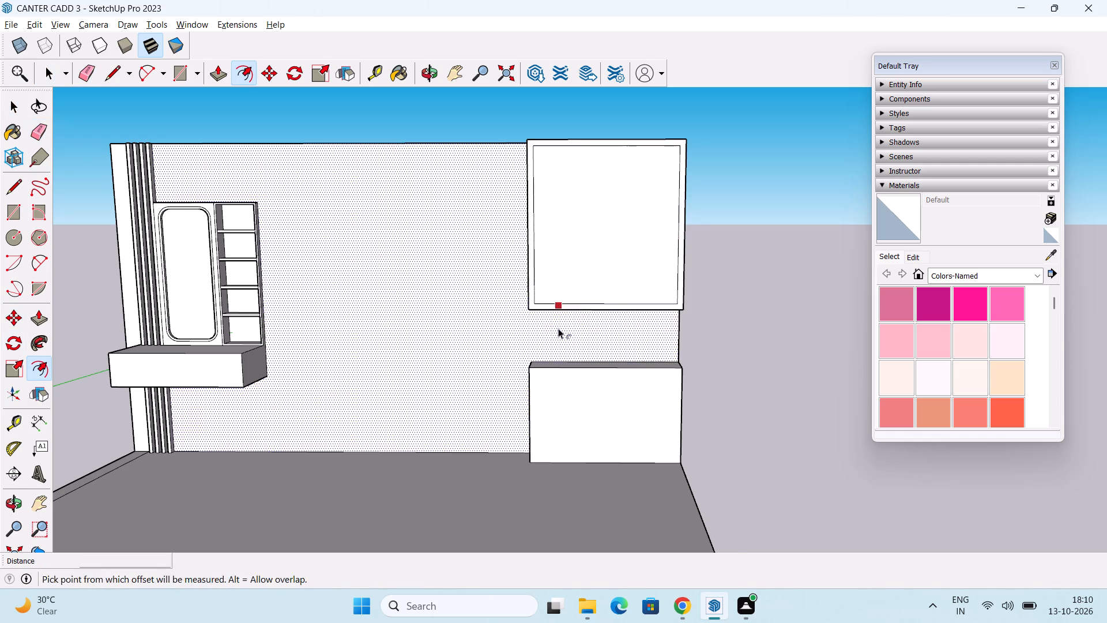
middle_click_drag(558, 328, 587, 331)
key("space")
key("Escape")
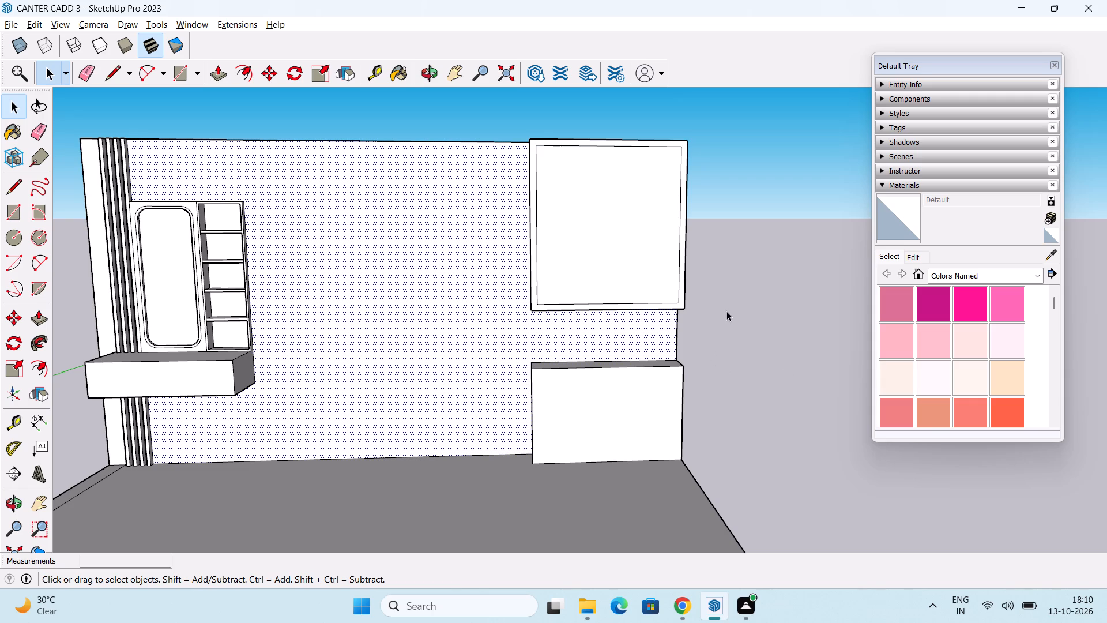
Draw a vertical line about 4' 9" long between the inner frame's top and bottom midpoints, dividing the upper cabinet into two doors.
key("l")
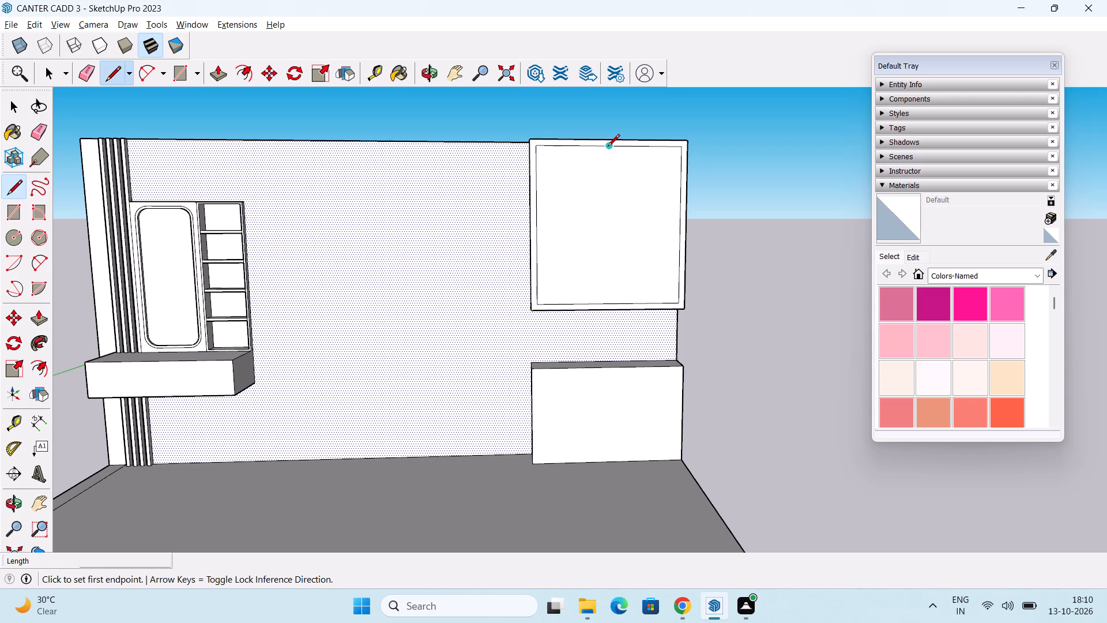
left_click(608, 147)
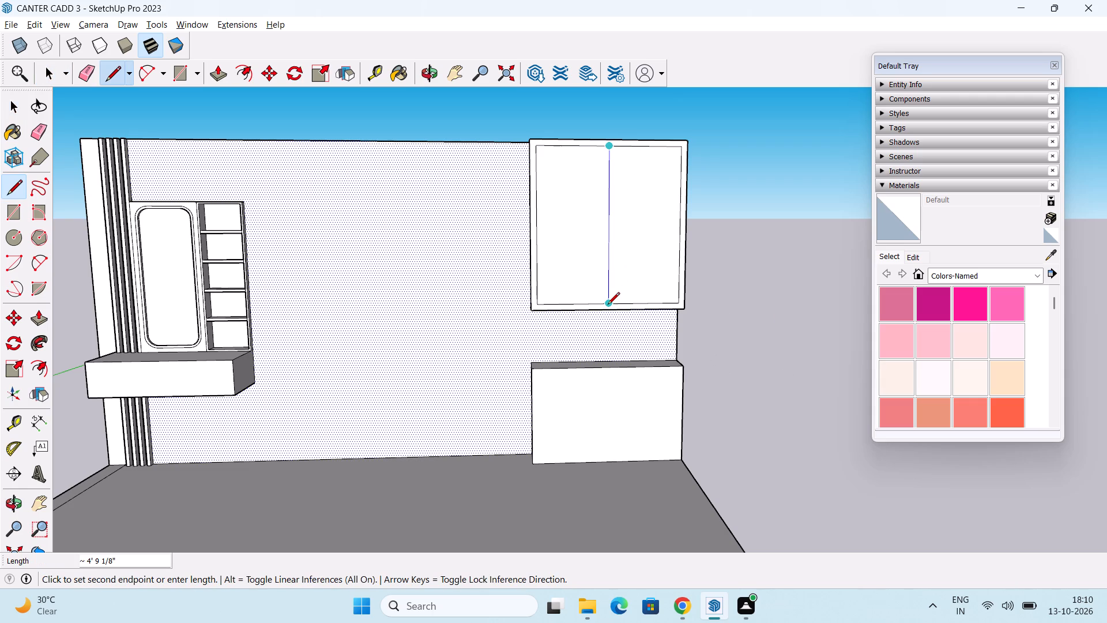
left_click(608, 305)
key("space")
scroll(680, 318, "down", 1)
middle_click_drag(677, 328, 691, 280)
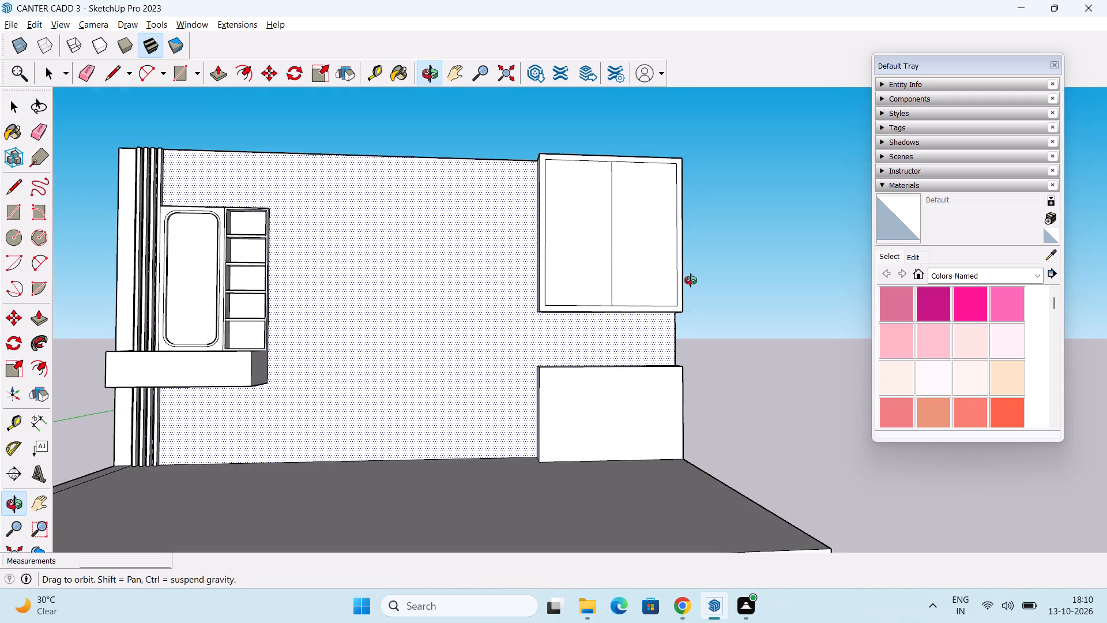
Draw a horizontal line about 4' 4 3/4" long across the upper cabinet's inner frame, in the lower part of the doors.
middle_click_drag(691, 280, 744, 352)
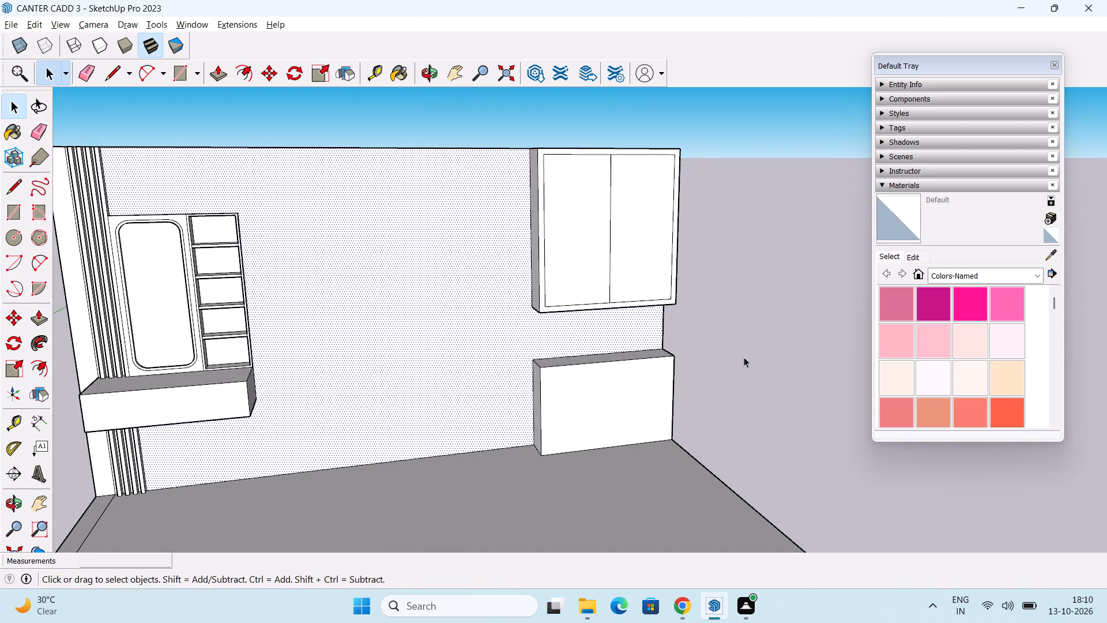
middle_click_drag(744, 357, 721, 359, "shift")
middle_click_drag(717, 365, 653, 350)
key("l")
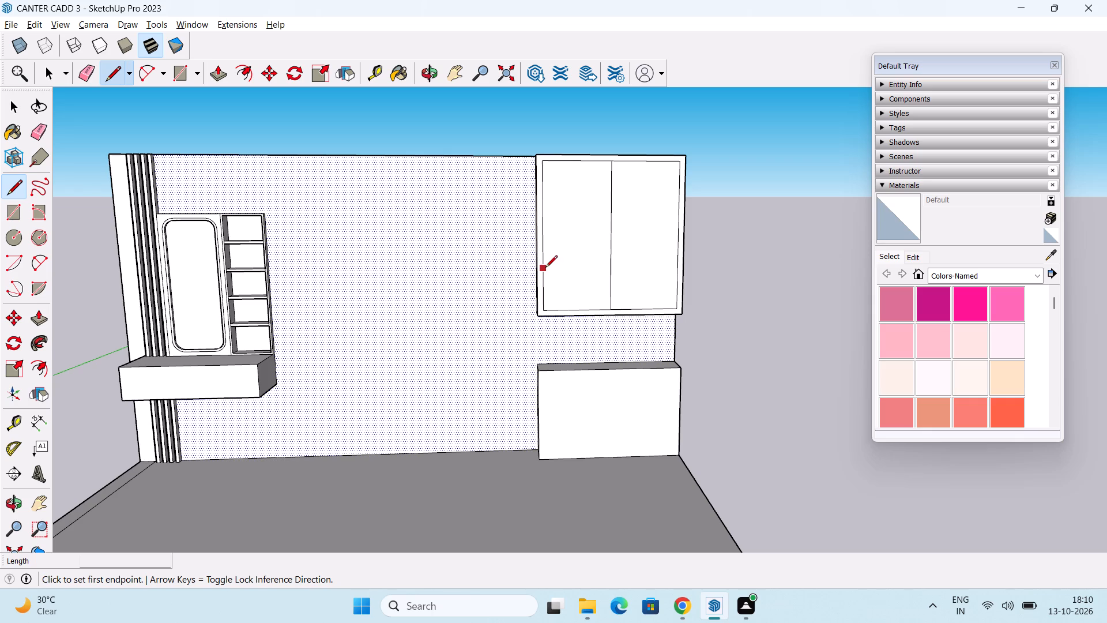
left_click(545, 268)
left_click(680, 271)
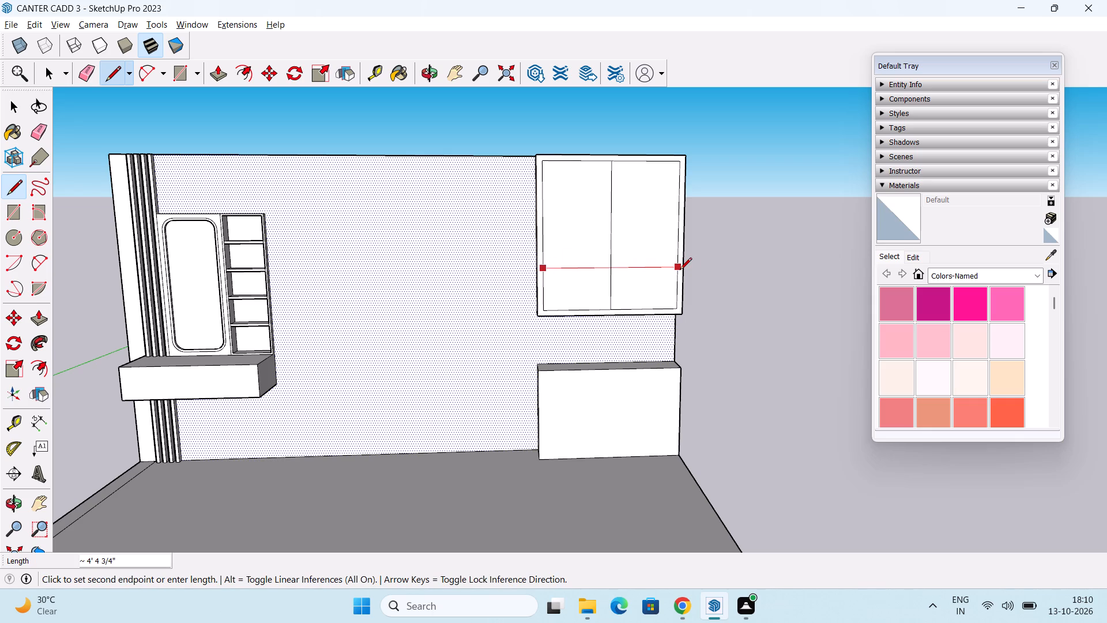
key("space")
Draw a second horizontal line about 4' 4 3/4" long across the upper cabinet's inner frame, slightly above the first.
middle_click_drag(673, 326, 795, 316)
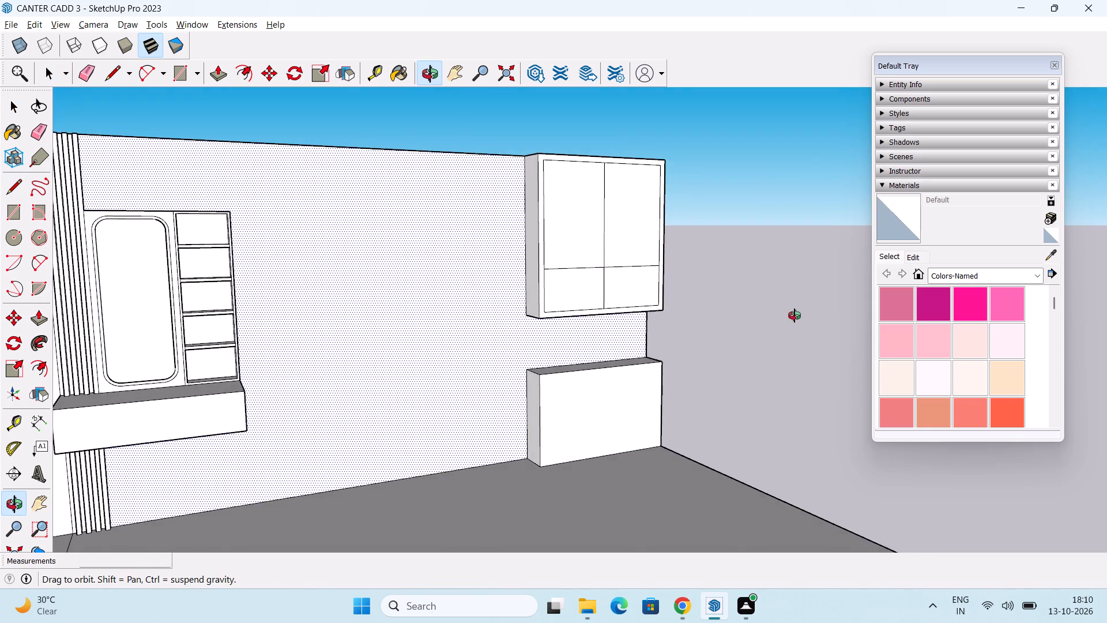
middle_click_drag(795, 316, 698, 330)
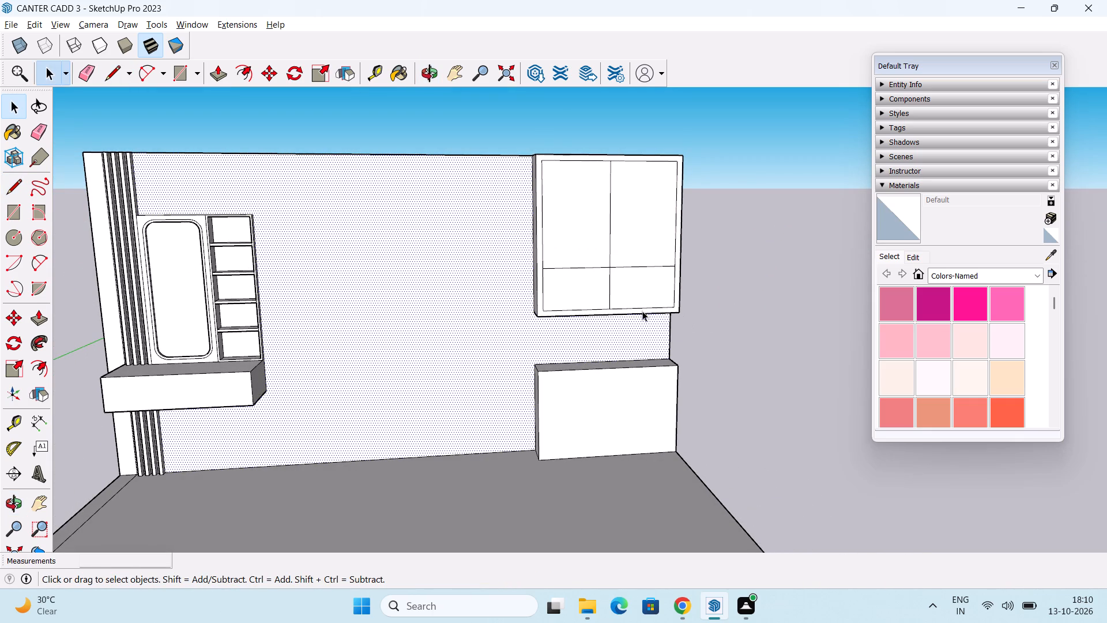
middle_click_drag(642, 311, 623, 298)
key("e")
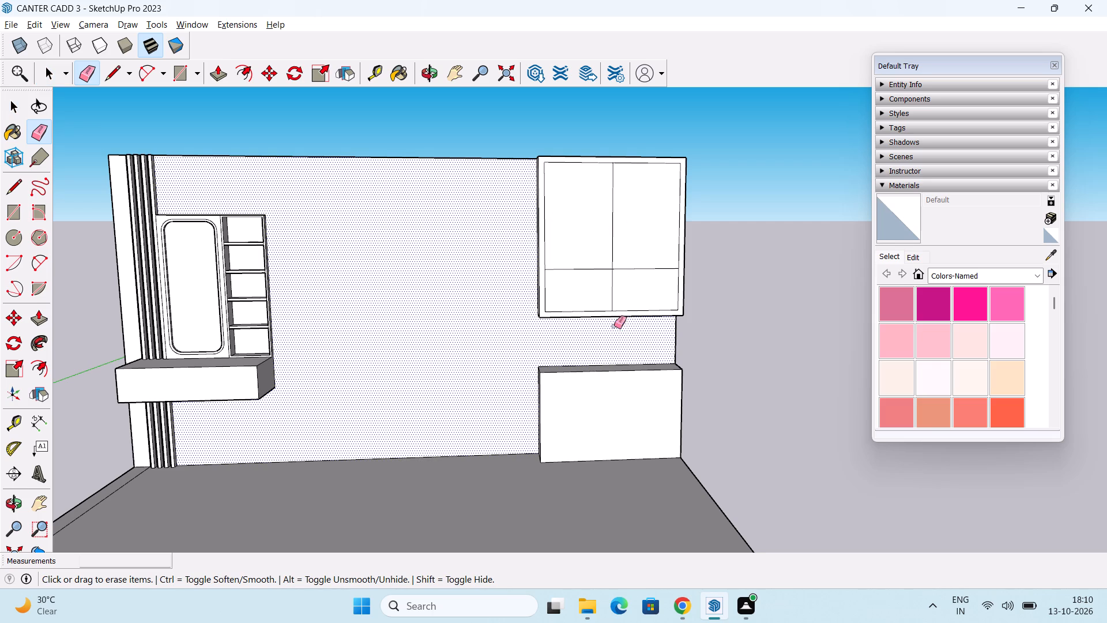
middle_click_drag(613, 323, 614, 310)
key("space")
key("l")
scroll(577, 294, "up", 1)
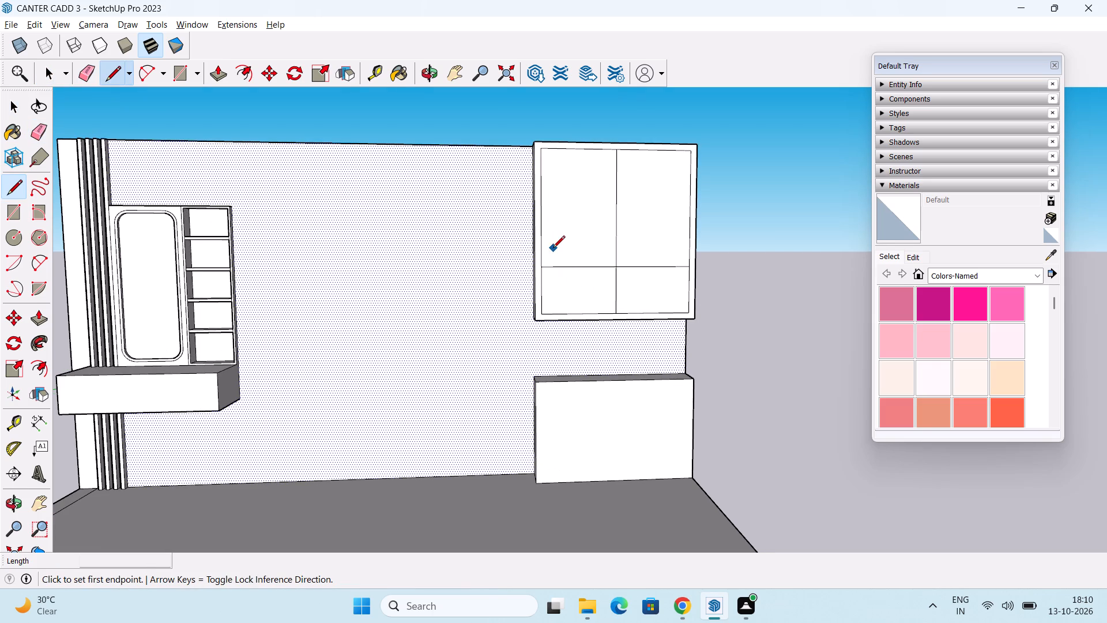
scroll(539, 262, "up", 3)
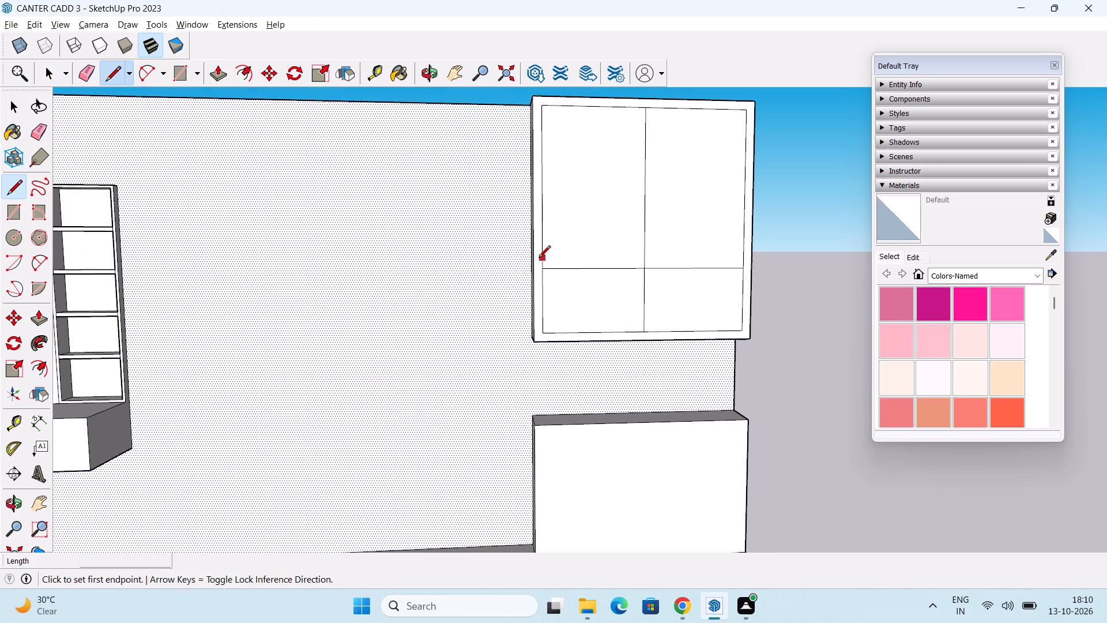
left_click(541, 258)
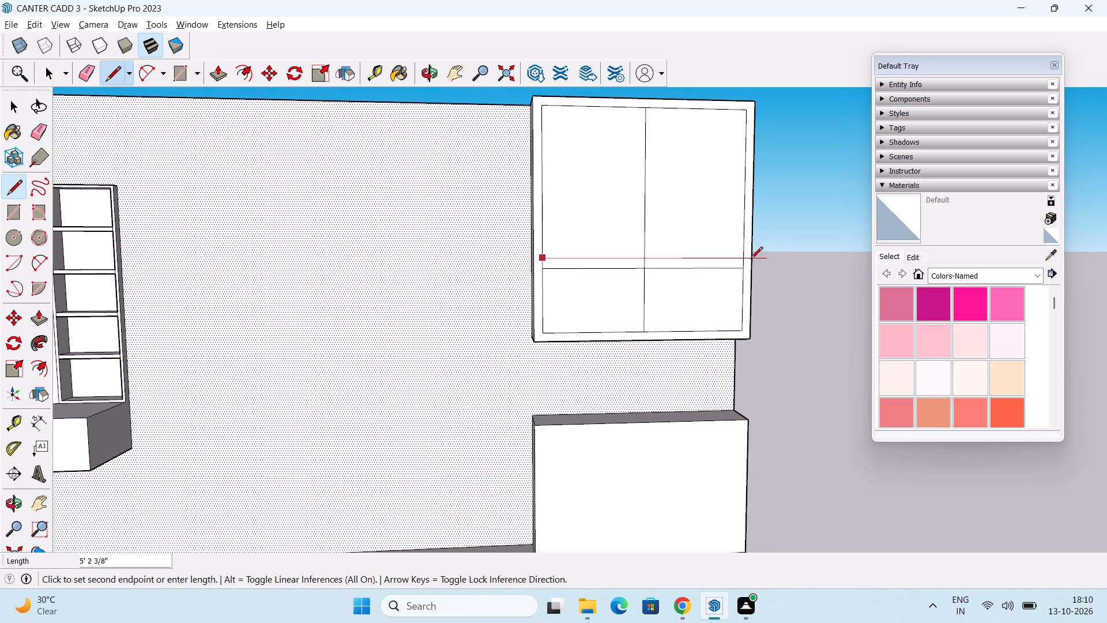
key("Escape")
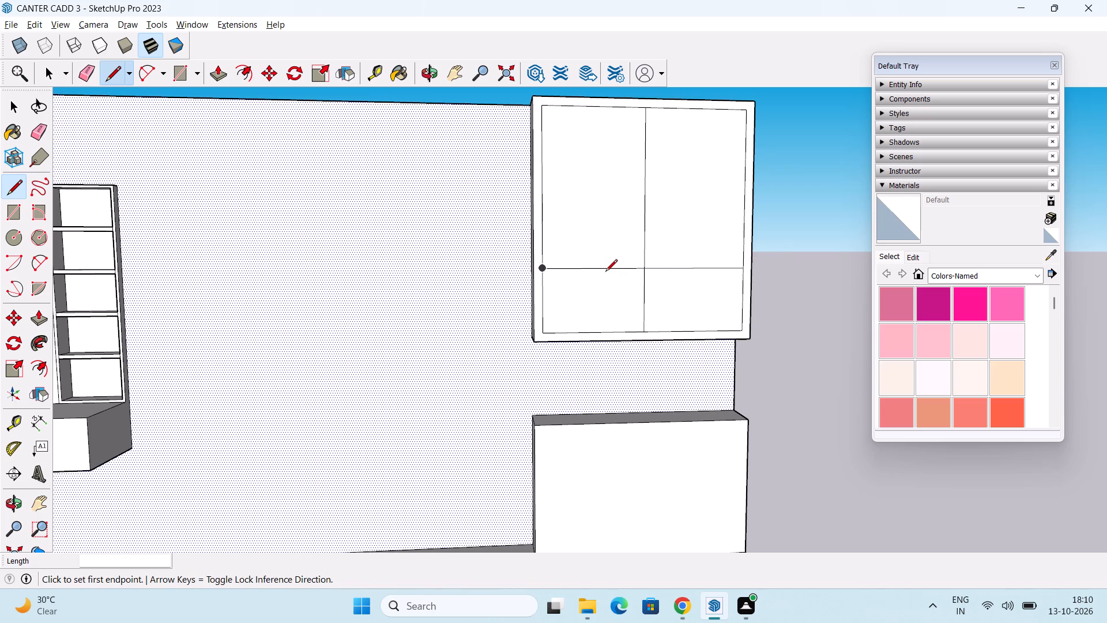
scroll(600, 268, "up", 3)
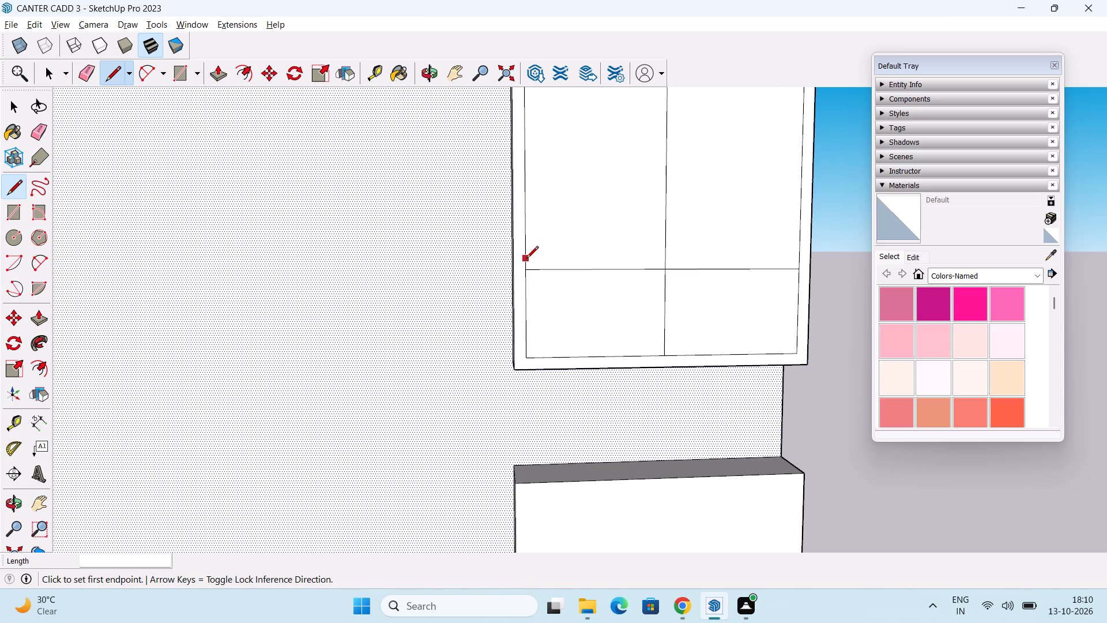
left_click(526, 257)
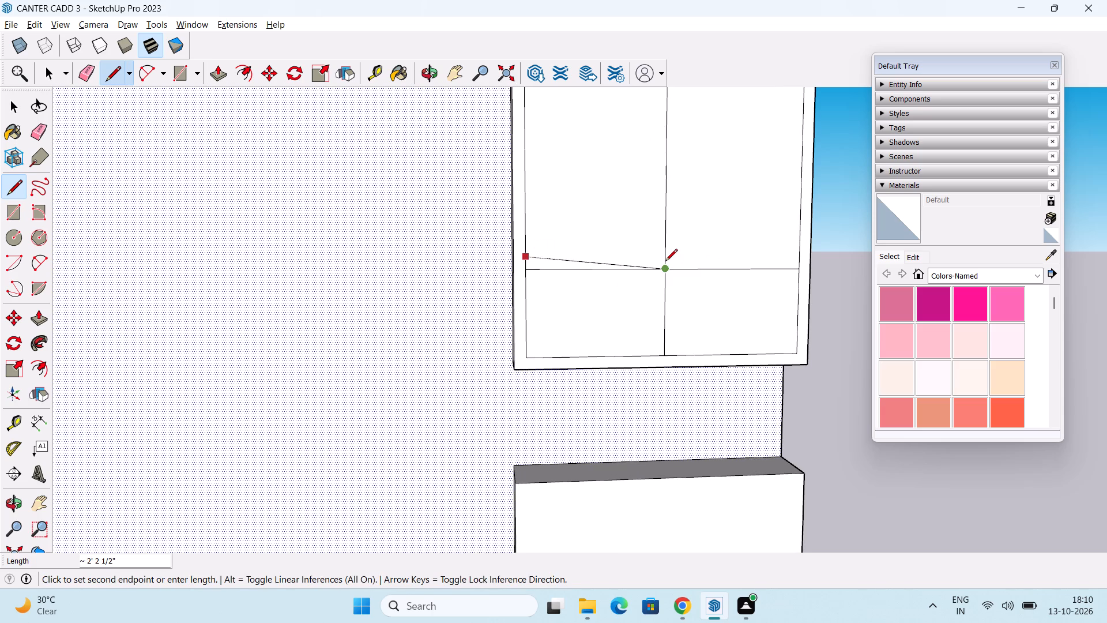
key("Escape")
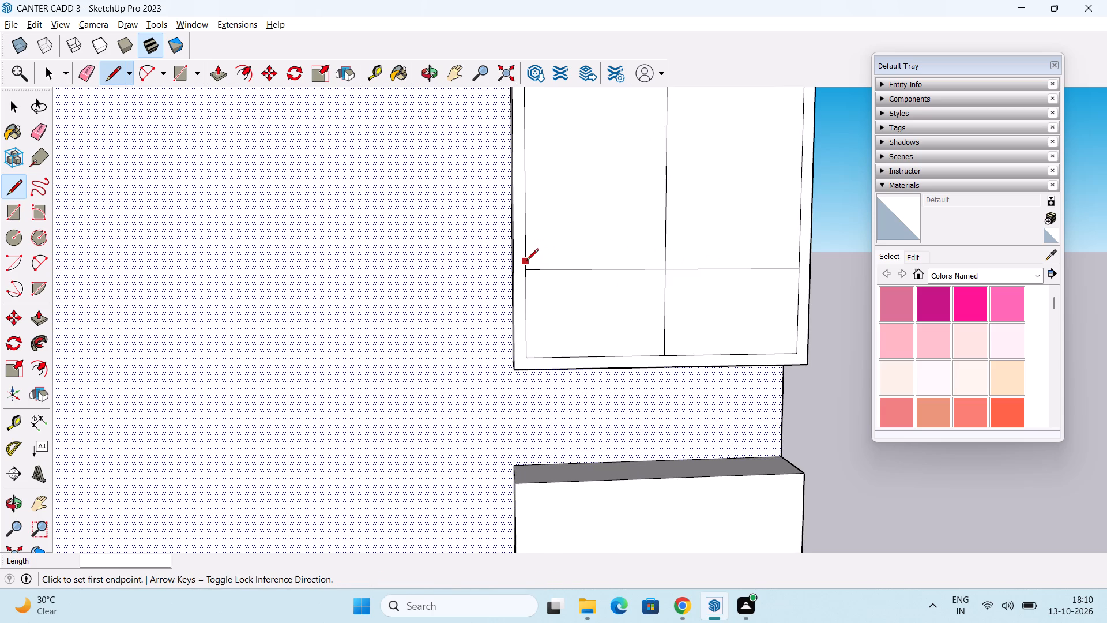
left_click_drag(526, 261, 544, 258)
middle_click_drag(739, 252, 634, 249)
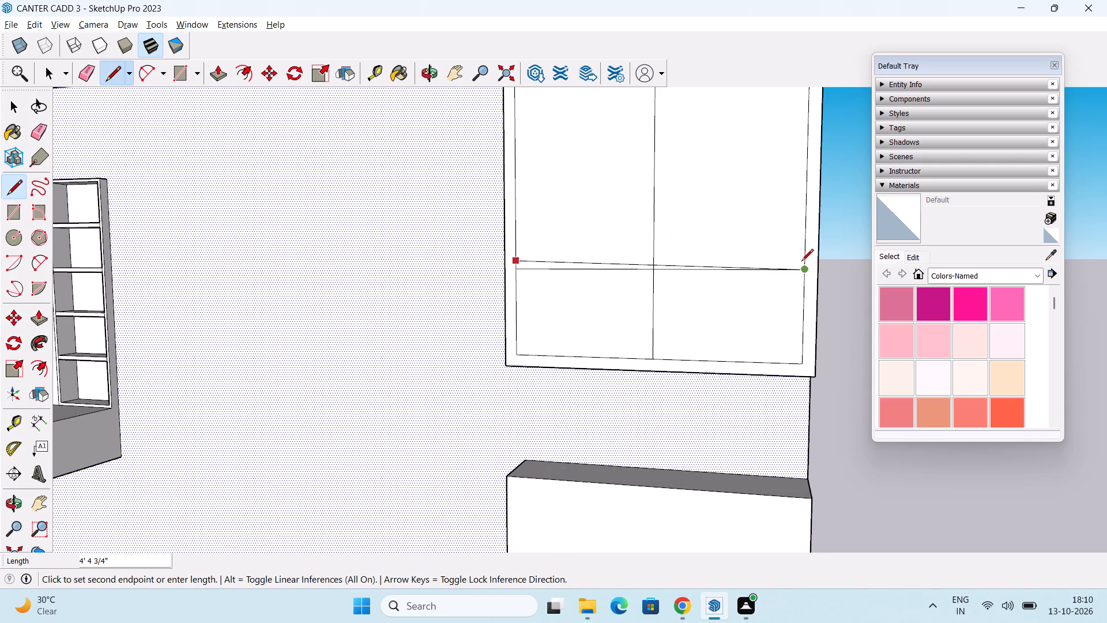
left_click(805, 260)
key("space")
Erase the short vertical segments between the two horizontal lines, at the centre and both sides, to join the rail with the frame.
scroll(725, 283, "down", 2)
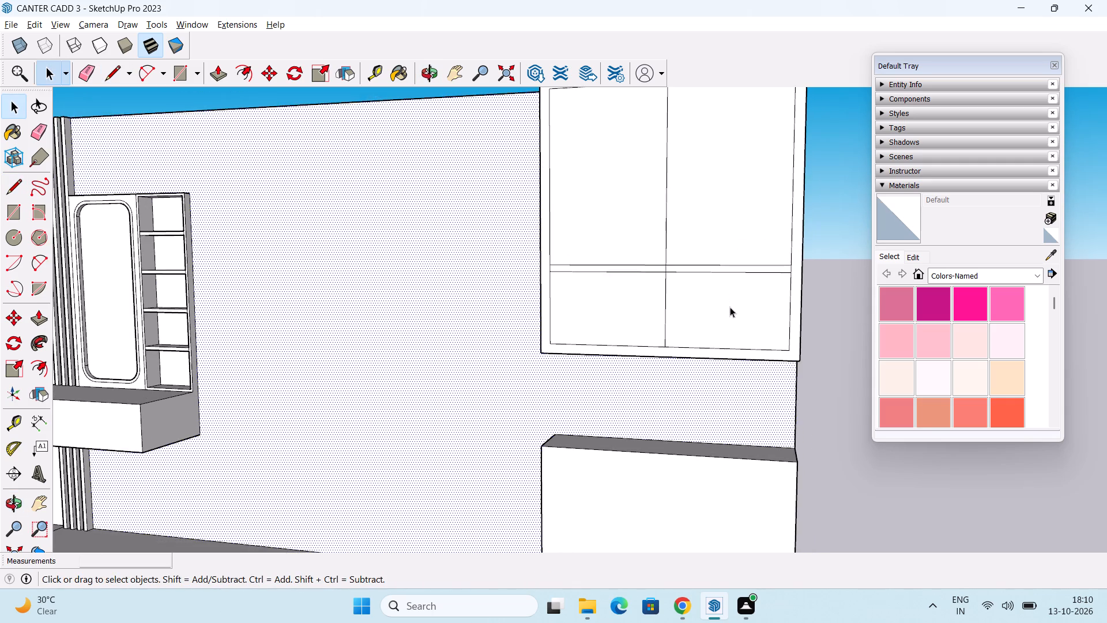
middle_click_drag(720, 308, 891, 345)
key("e")
scroll(794, 322, "up", 2)
scroll(727, 283, "up", 2)
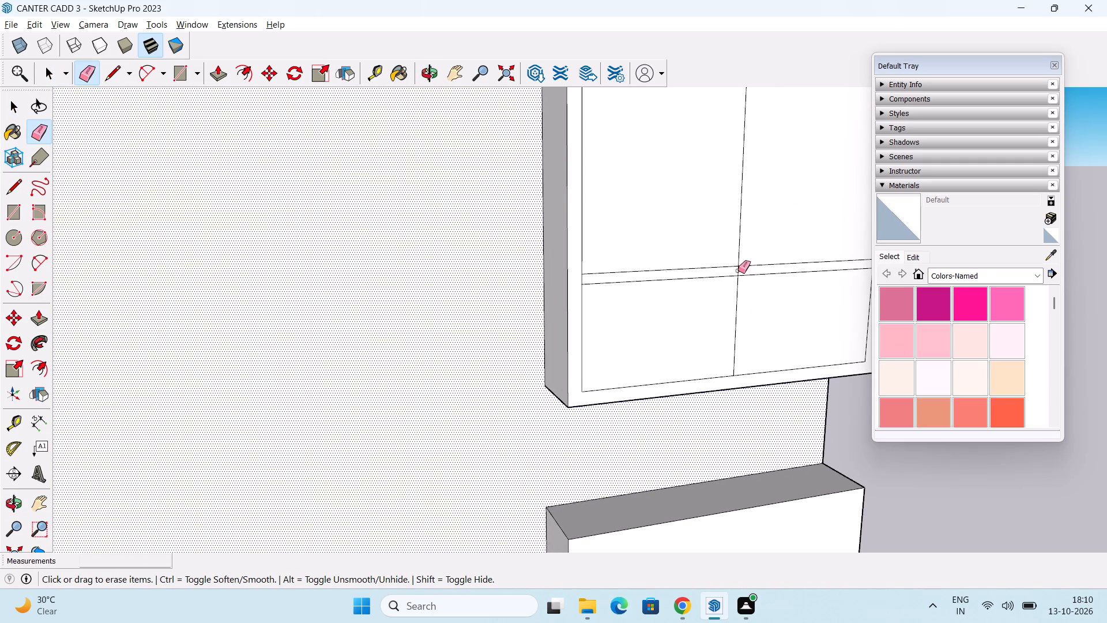
left_click(738, 271)
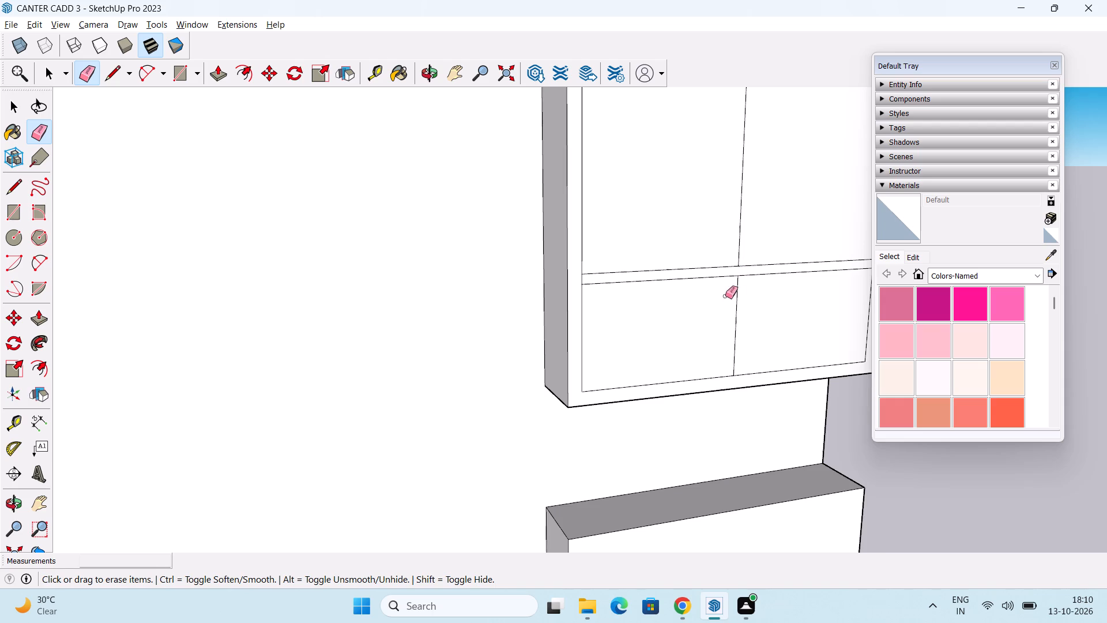
middle_click_drag(725, 294, 698, 287)
scroll(615, 291, "up", 2)
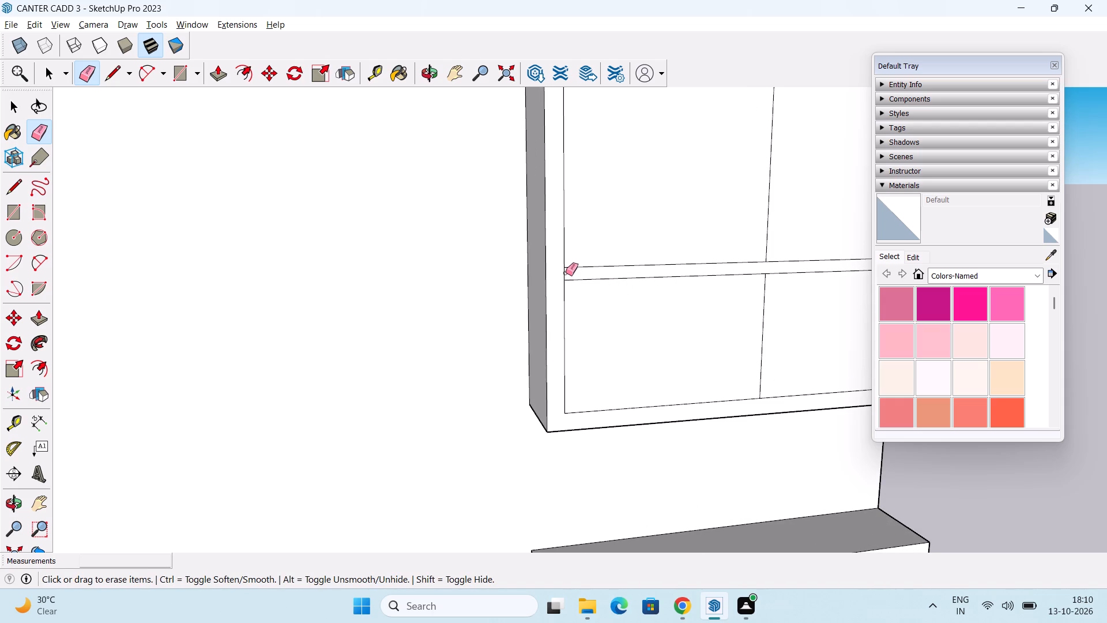
left_click(565, 273)
middle_click_drag(703, 322, 621, 311, "shift")
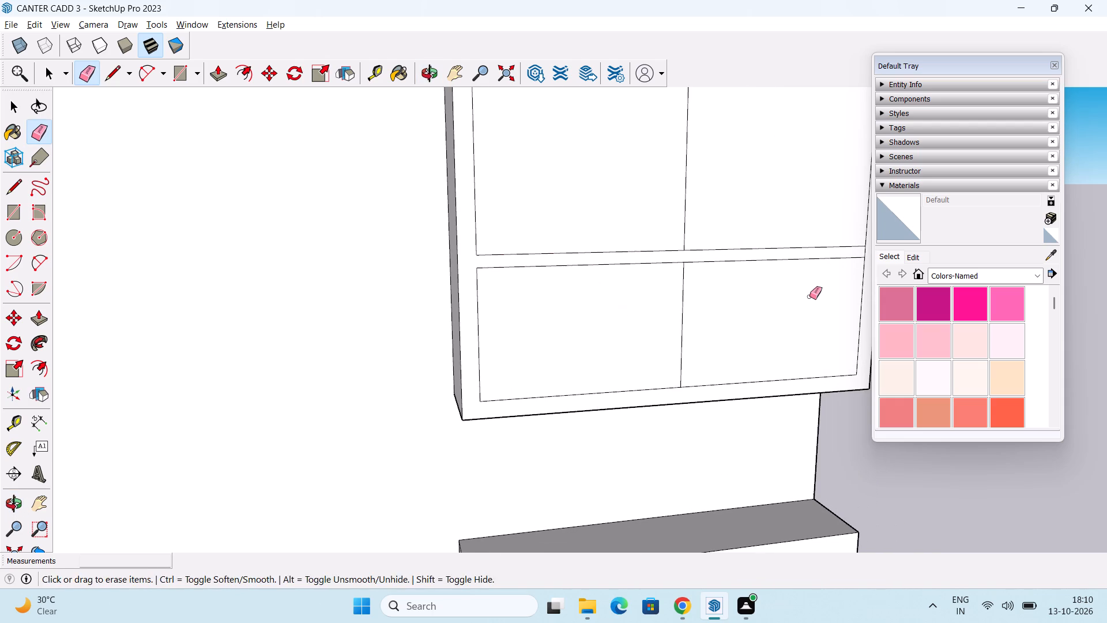
middle_click_drag(815, 293, 687, 305, "shift")
scroll(744, 279, "up", 1)
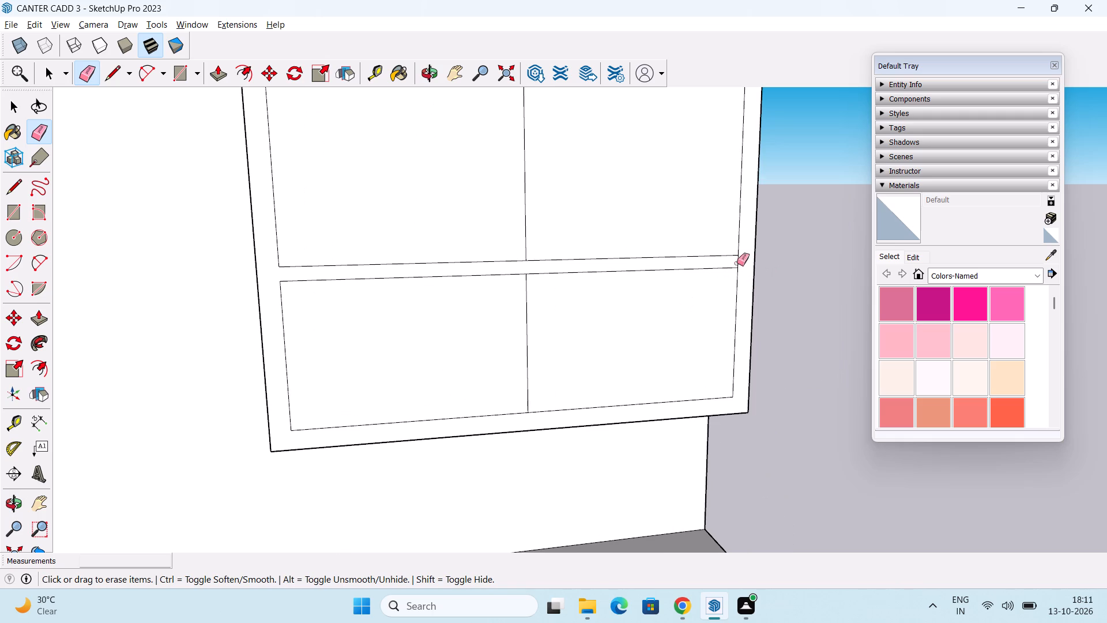
left_click(737, 262)
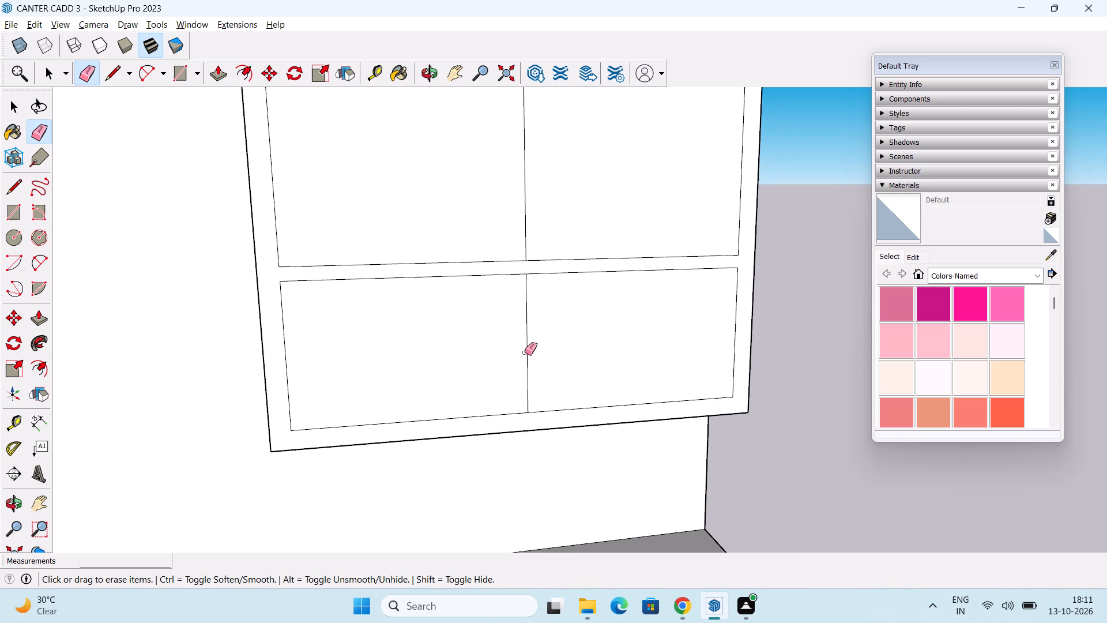
Erase the vertical dividing line below the rail, leaving one wide lower panel on the upper cabinet.
left_click(525, 352)
left_click(527, 356)
key("space")
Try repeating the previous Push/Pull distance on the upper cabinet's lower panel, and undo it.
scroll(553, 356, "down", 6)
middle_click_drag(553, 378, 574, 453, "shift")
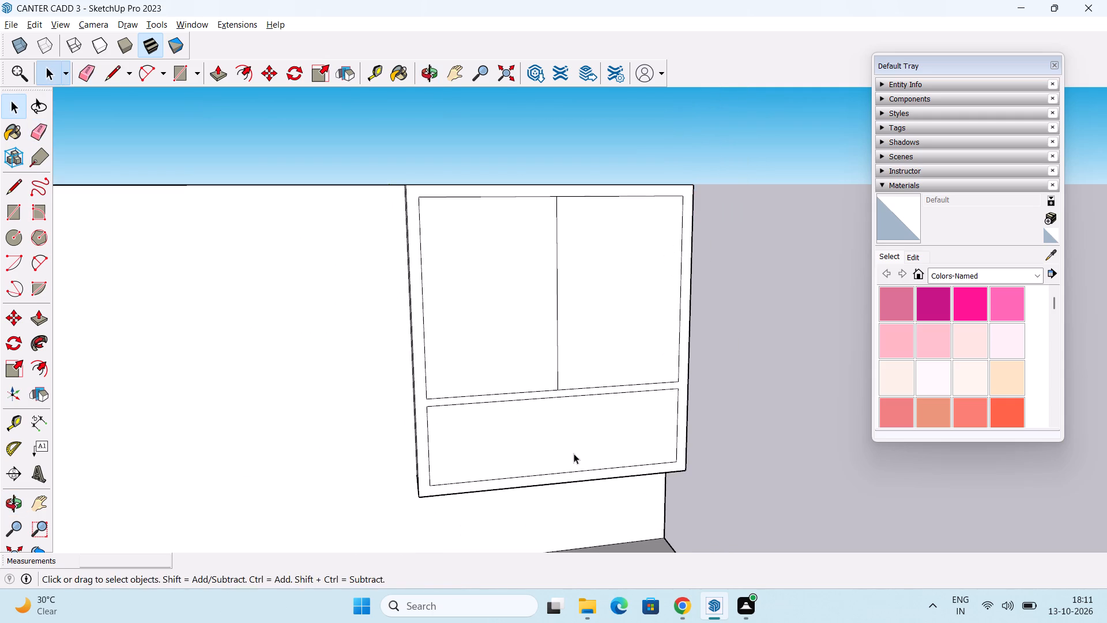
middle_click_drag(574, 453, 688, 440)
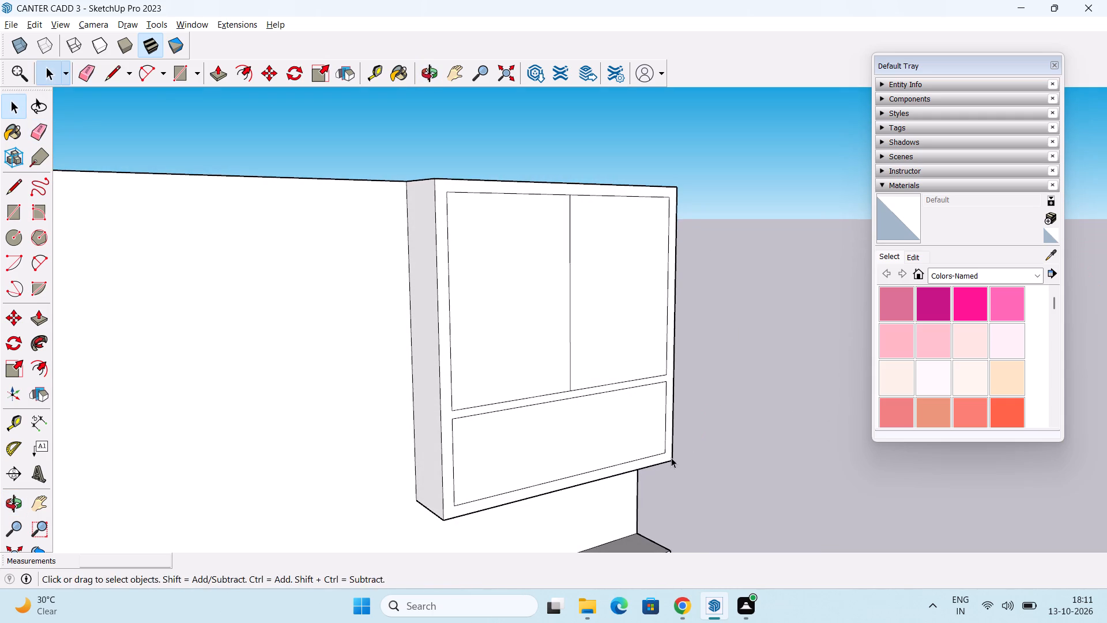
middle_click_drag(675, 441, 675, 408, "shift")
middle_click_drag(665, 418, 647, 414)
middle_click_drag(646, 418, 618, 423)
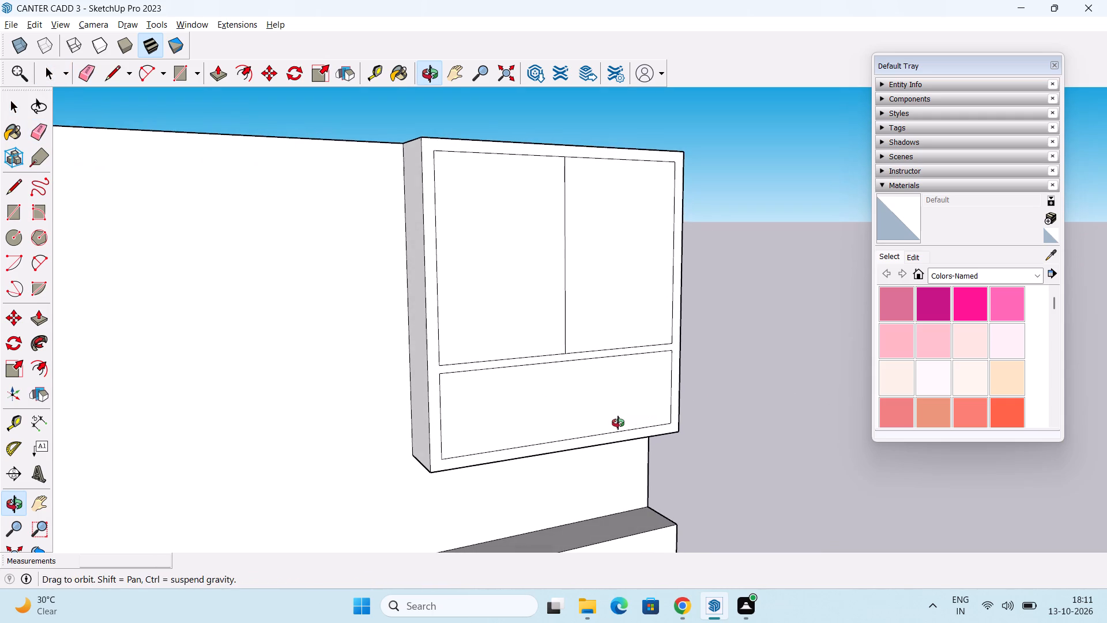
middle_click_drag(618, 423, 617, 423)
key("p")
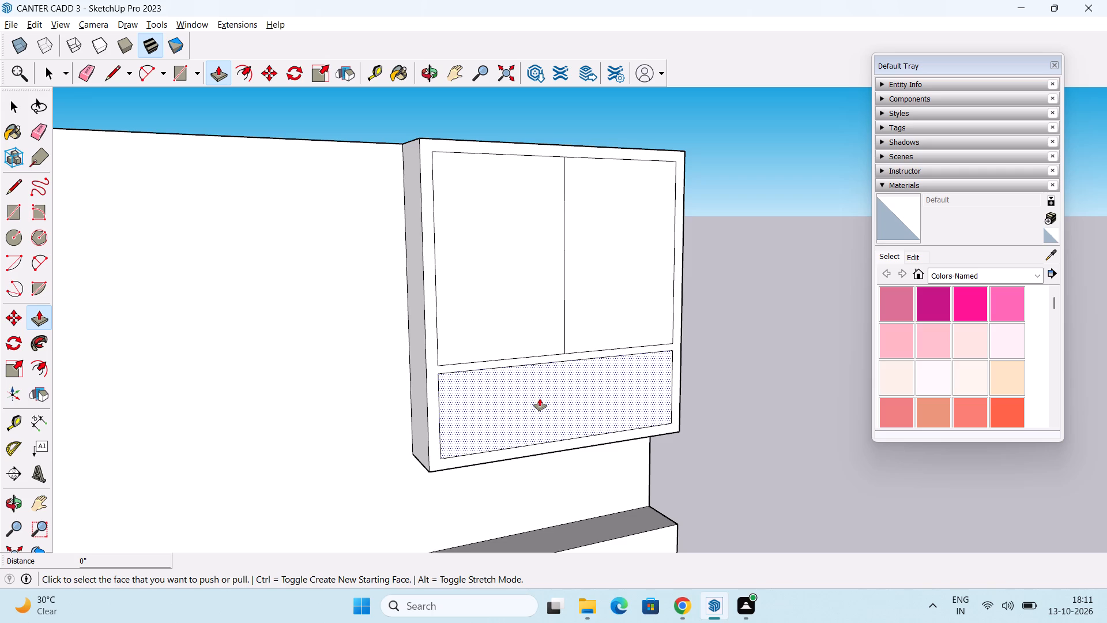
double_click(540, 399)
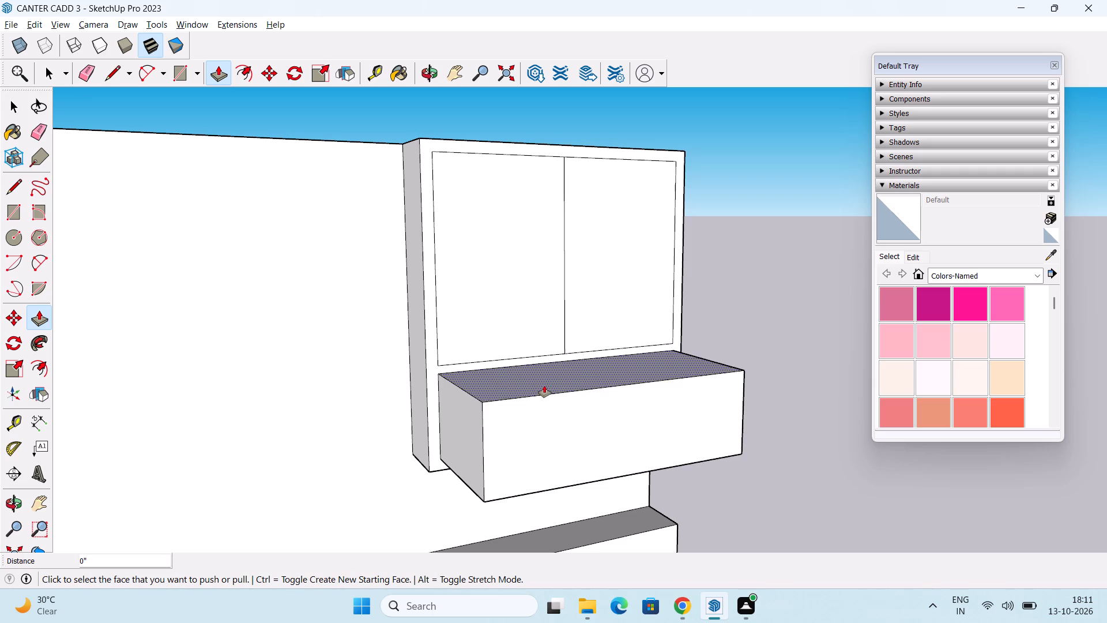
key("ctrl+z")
Push the upper cabinet's lower panel inward 1', to the cabinet's back edge at the wall, as an open niche.
left_click(538, 400)
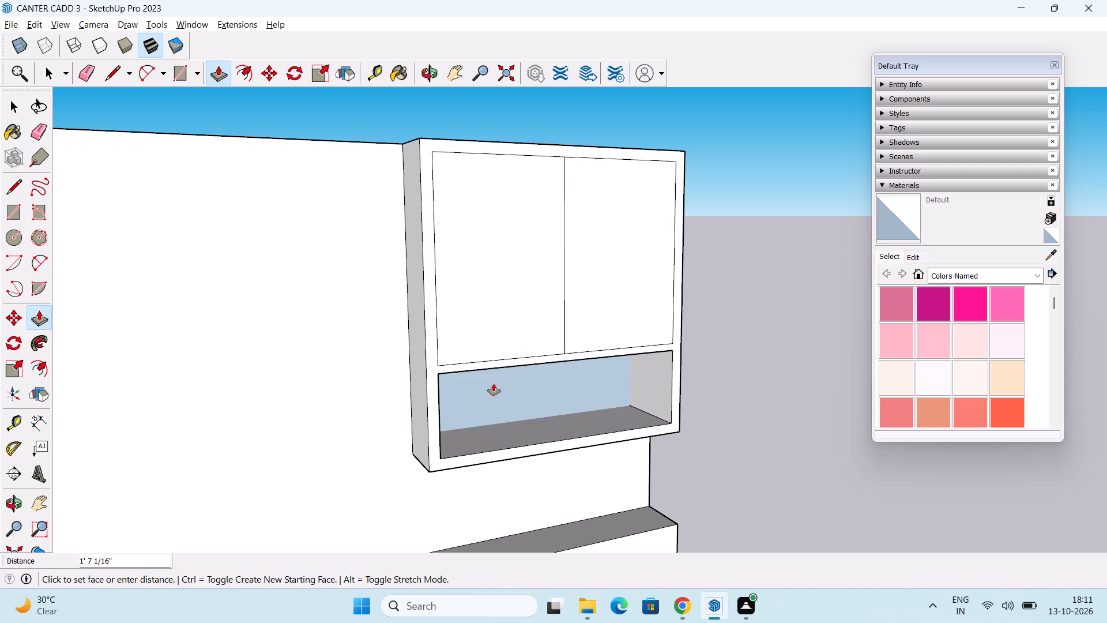
middle_click_drag(492, 396, 265, 399)
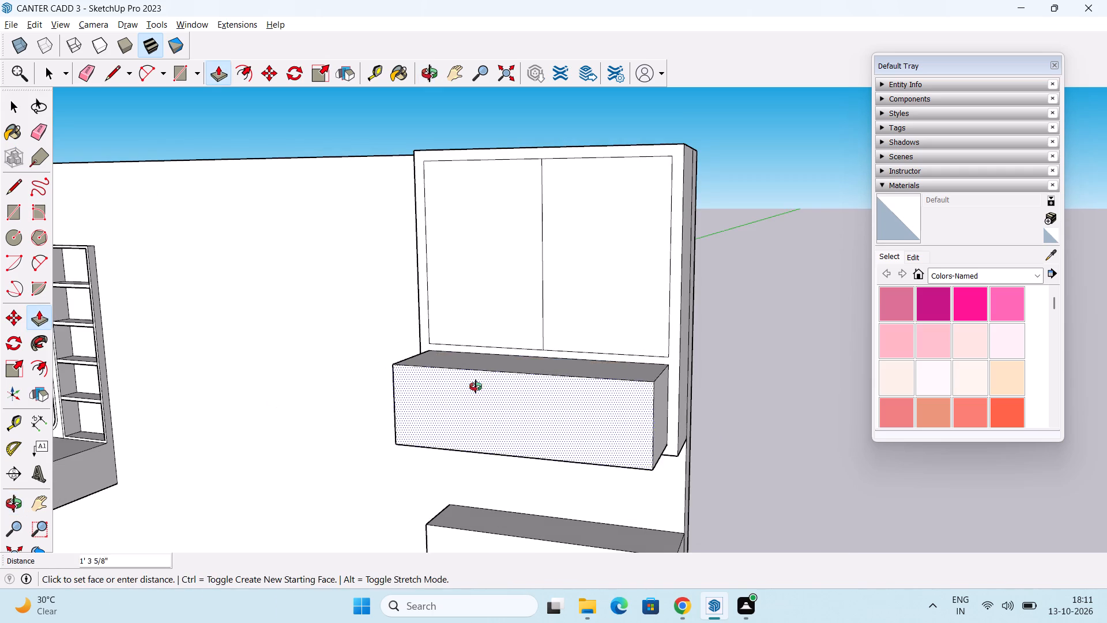
middle_click_drag(476, 386, 329, 395)
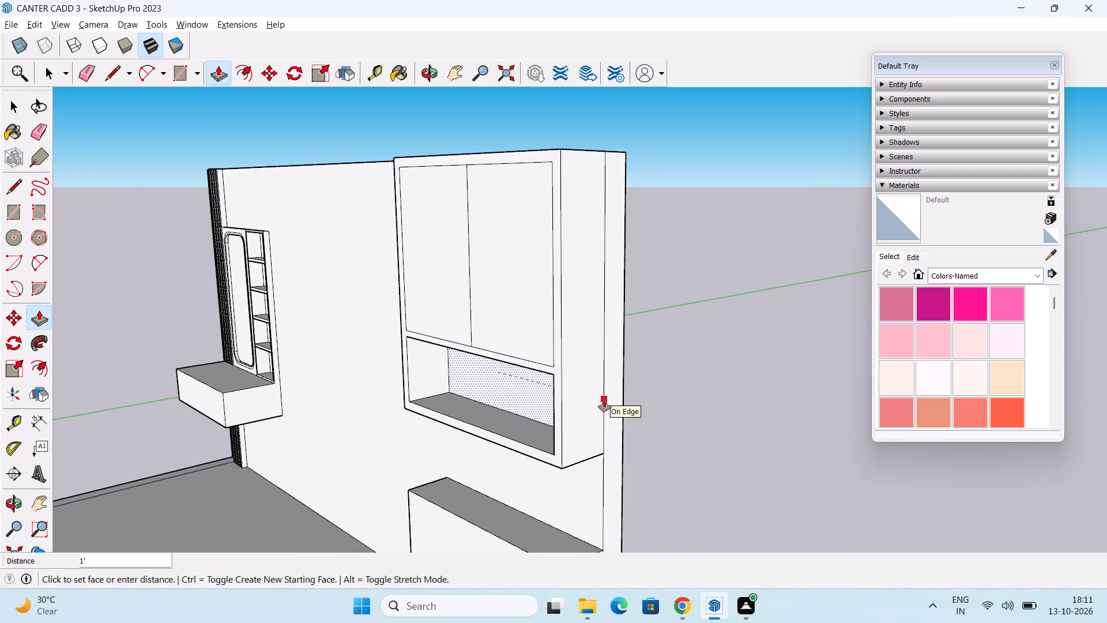
left_click(604, 400)
Pull the open niche's back face forward 3".
left_click(499, 393)
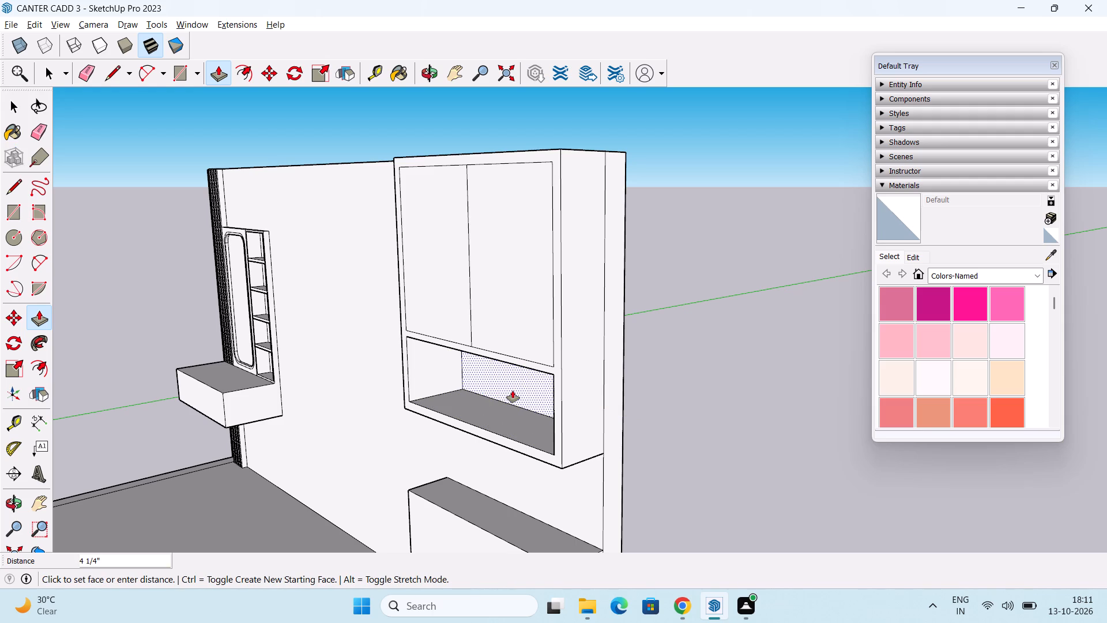
key("6")
key("BackSpace")
key("BackSpace")
type("3\"")
key("Return")
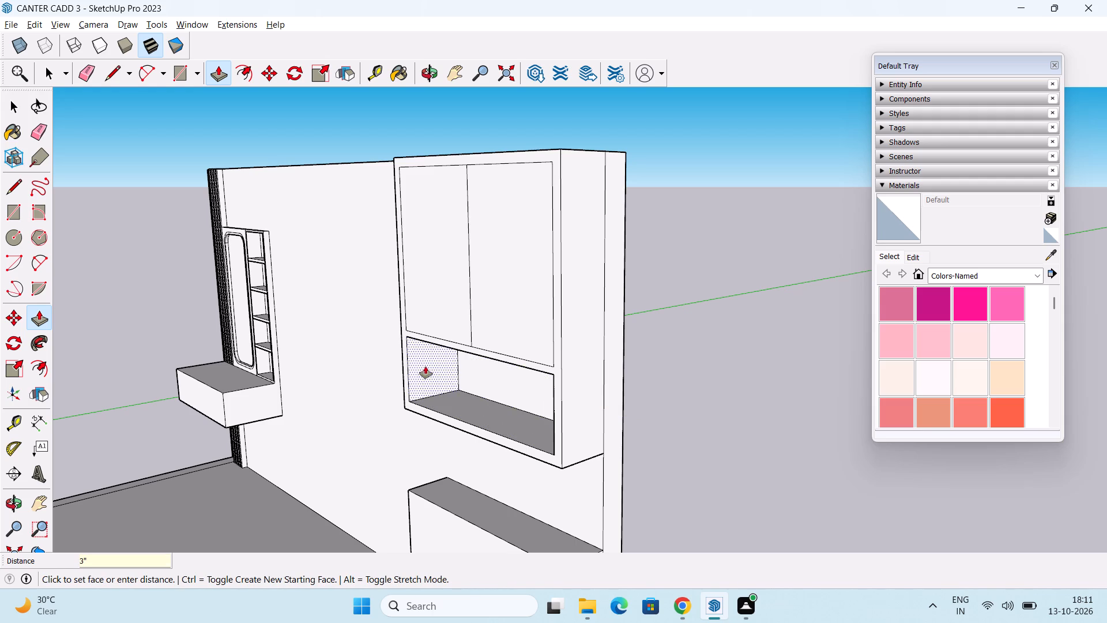
middle_click_drag(443, 422, 492, 377)
scroll(517, 367, "down", 3)
middle_click_drag(529, 441, 671, 420)
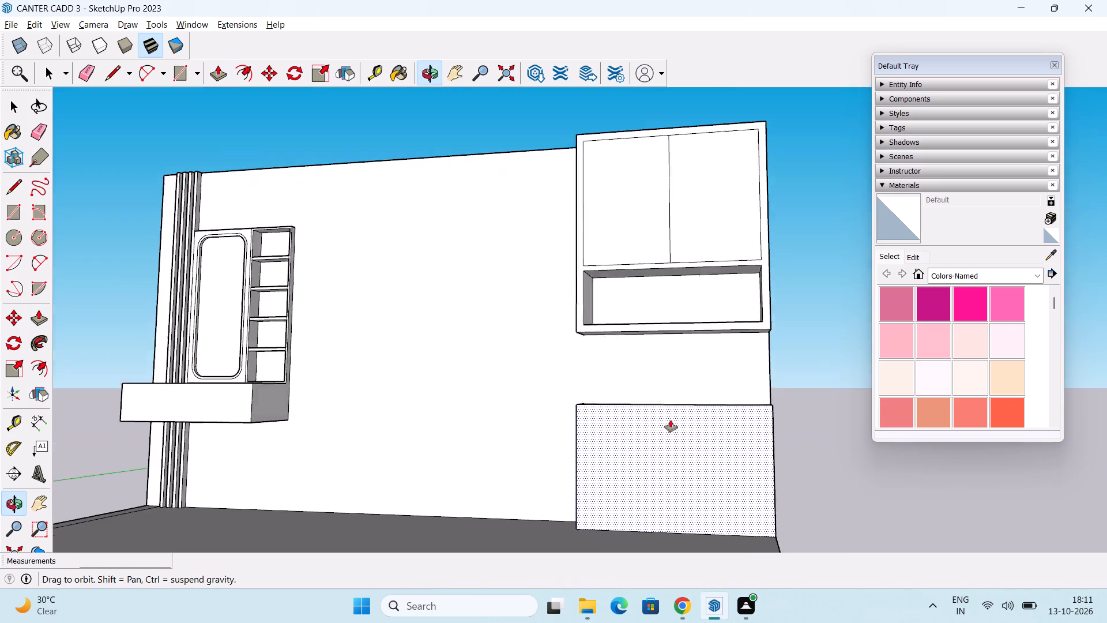
Examine the back wall's upper cabinet, open niche and plain lower cabinet from several angles.
middle_click_drag(671, 420, 661, 412)
middle_click_drag(673, 421, 702, 452)
middle_click_drag(703, 467, 582, 340, "shift")
middle_click_drag(579, 373, 650, 436)
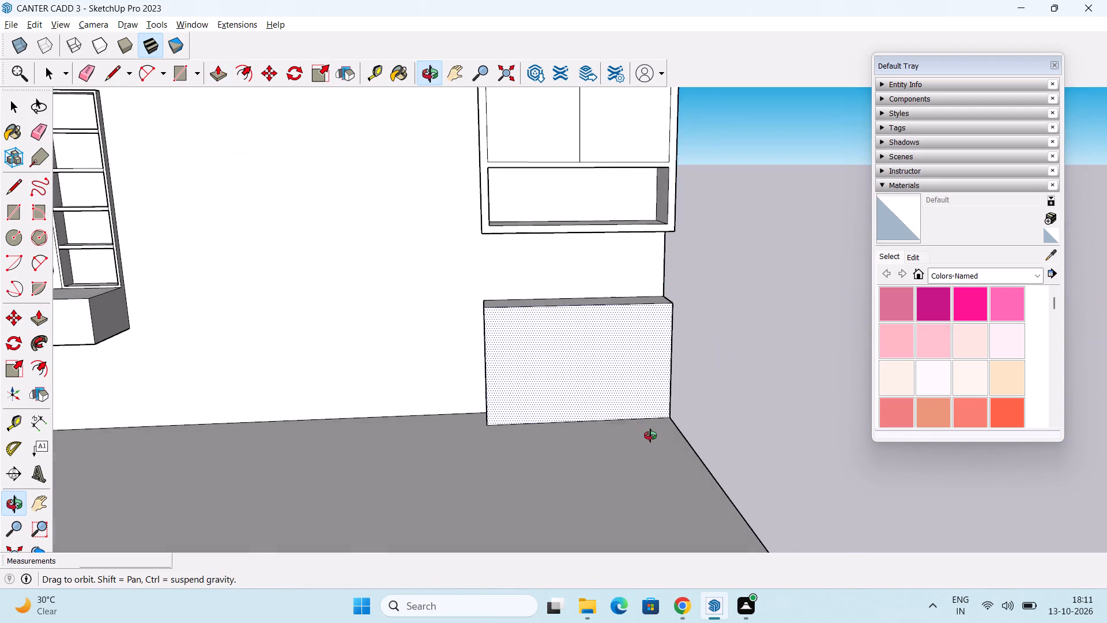
middle_click_drag(650, 436, 661, 449)
middle_click_drag(665, 481, 629, 458)
scroll(642, 441, "down", 2)
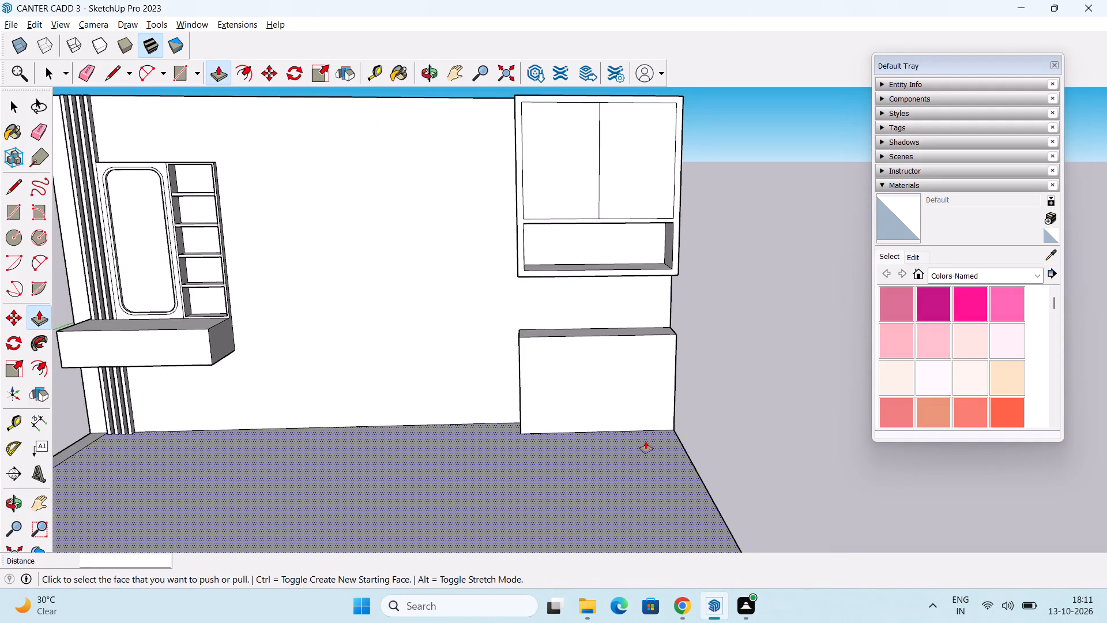
scroll(653, 442, "down", 1)
middle_click_drag(667, 466, 673, 440)
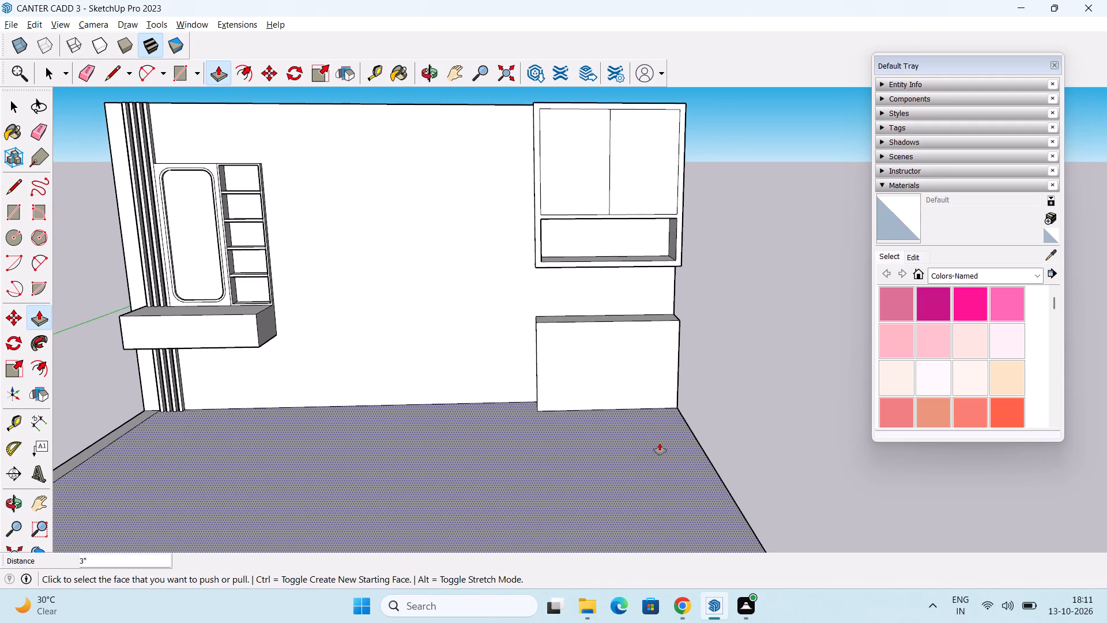
scroll(650, 450, "down", 2)
middle_click_drag(628, 463, 639, 440)
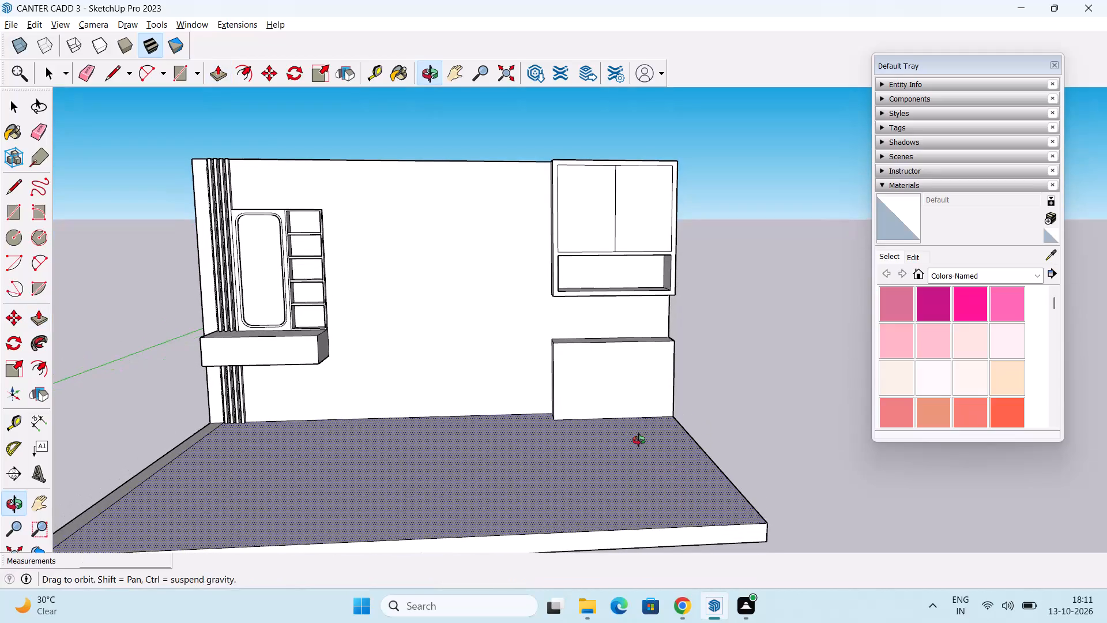
middle_click_drag(639, 440, 641, 420)
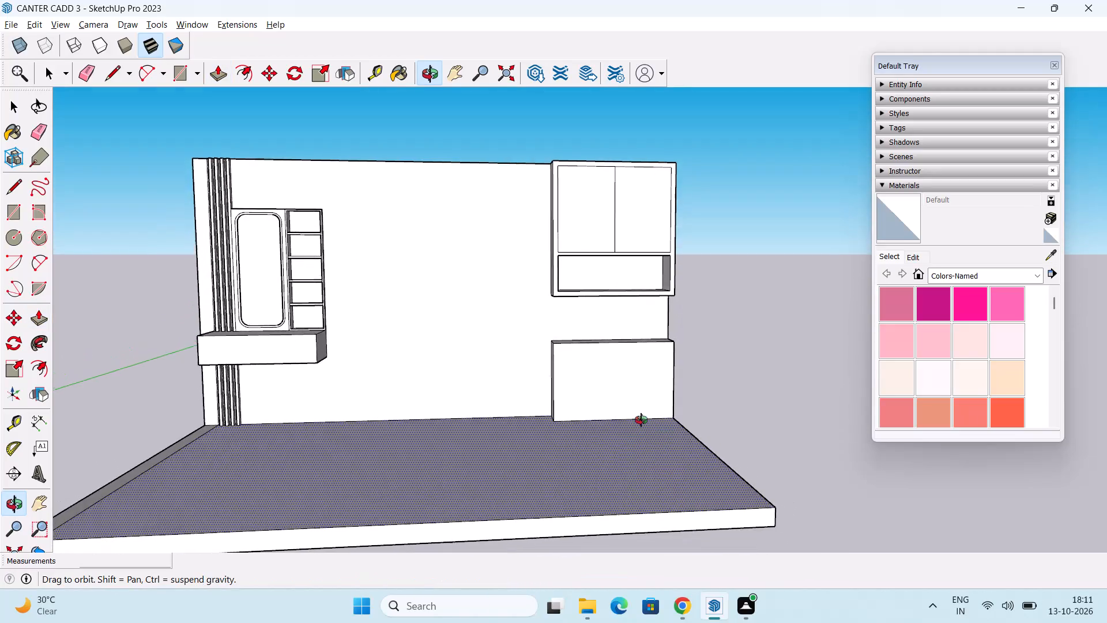
middle_click_drag(641, 420, 627, 426)
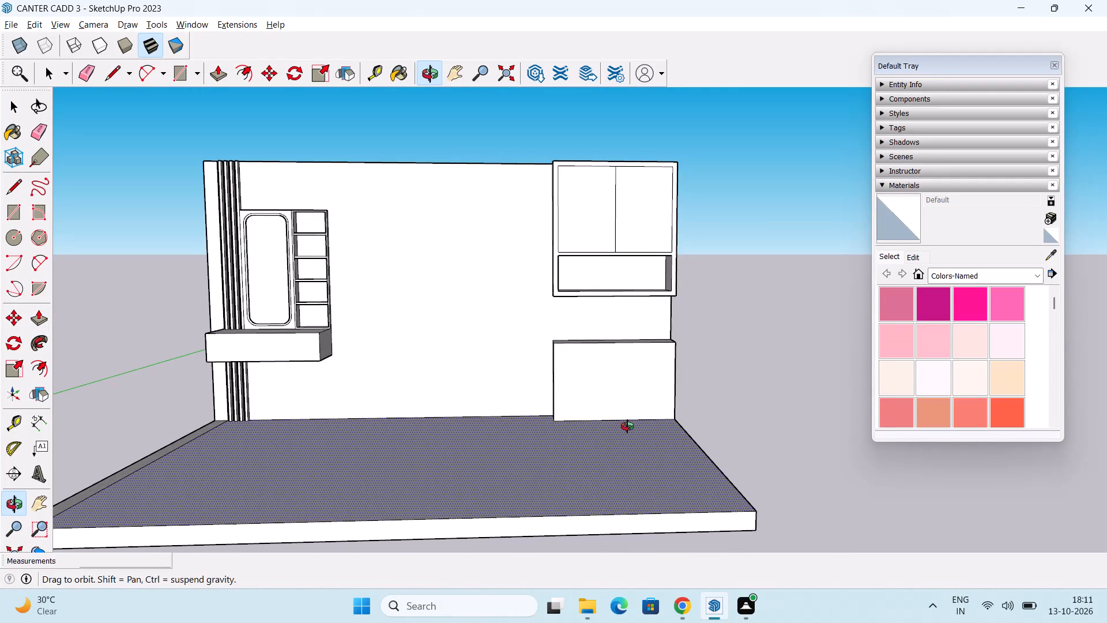
middle_click_drag(627, 426, 628, 434)
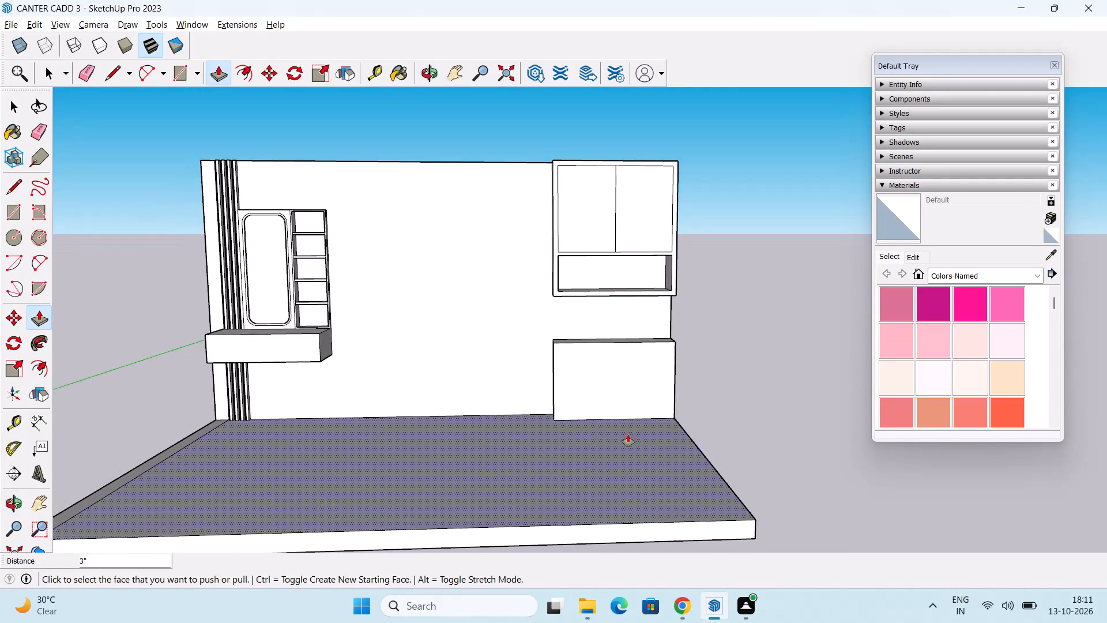
middle_click_drag(572, 427, 581, 425)
key("space")
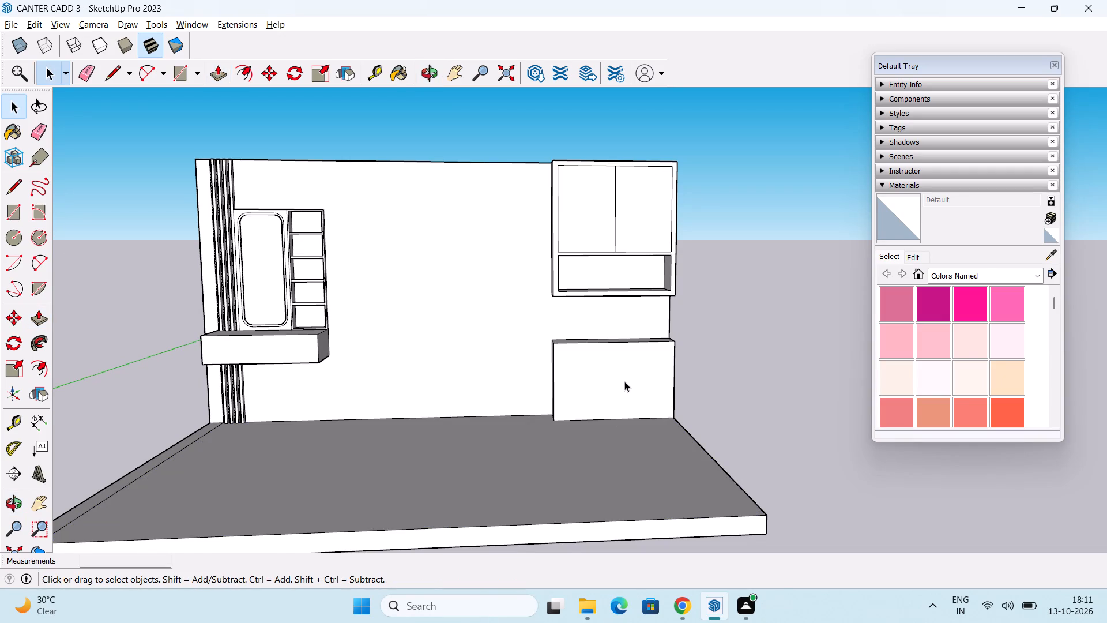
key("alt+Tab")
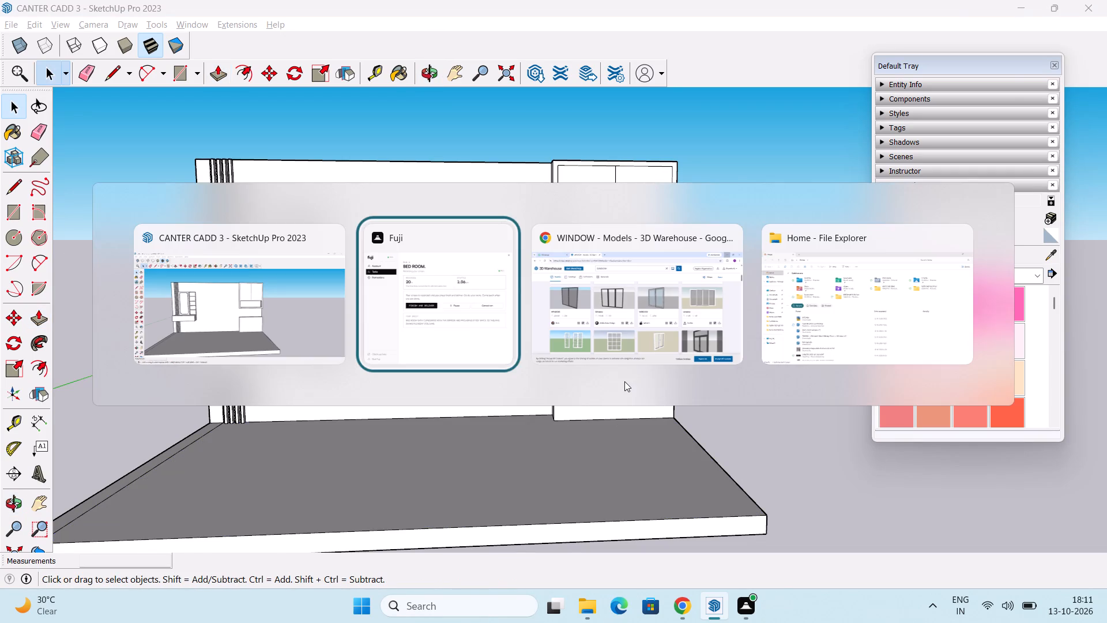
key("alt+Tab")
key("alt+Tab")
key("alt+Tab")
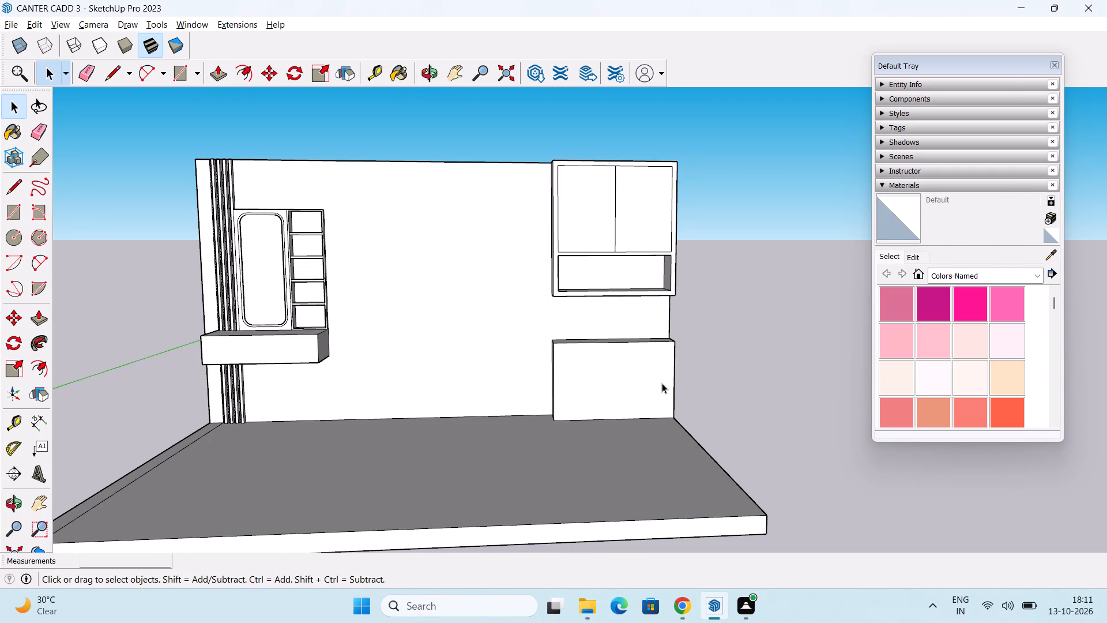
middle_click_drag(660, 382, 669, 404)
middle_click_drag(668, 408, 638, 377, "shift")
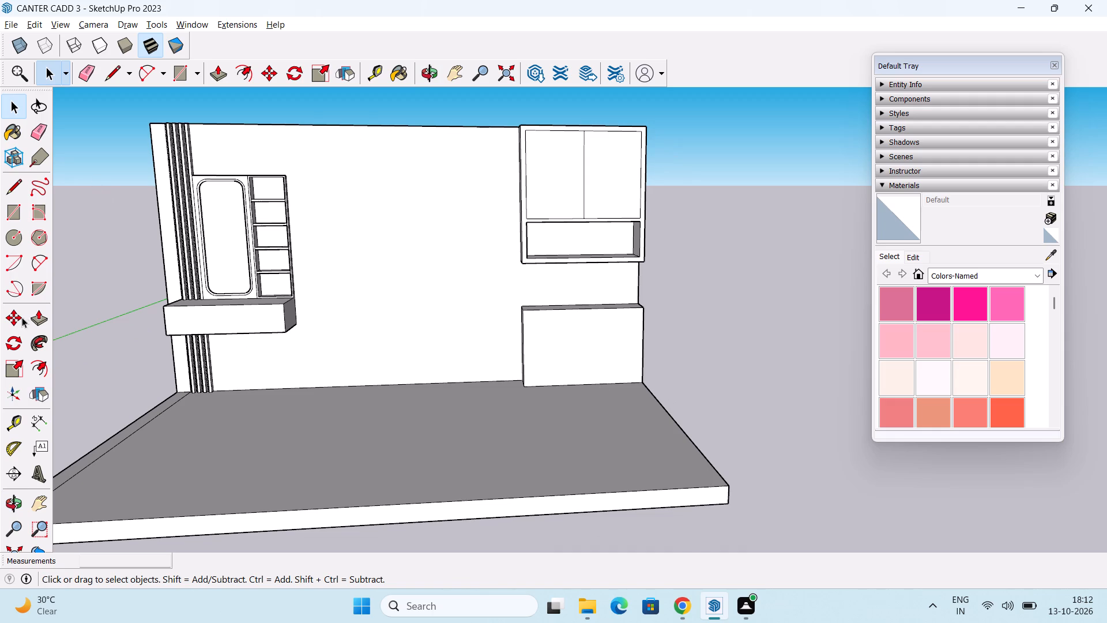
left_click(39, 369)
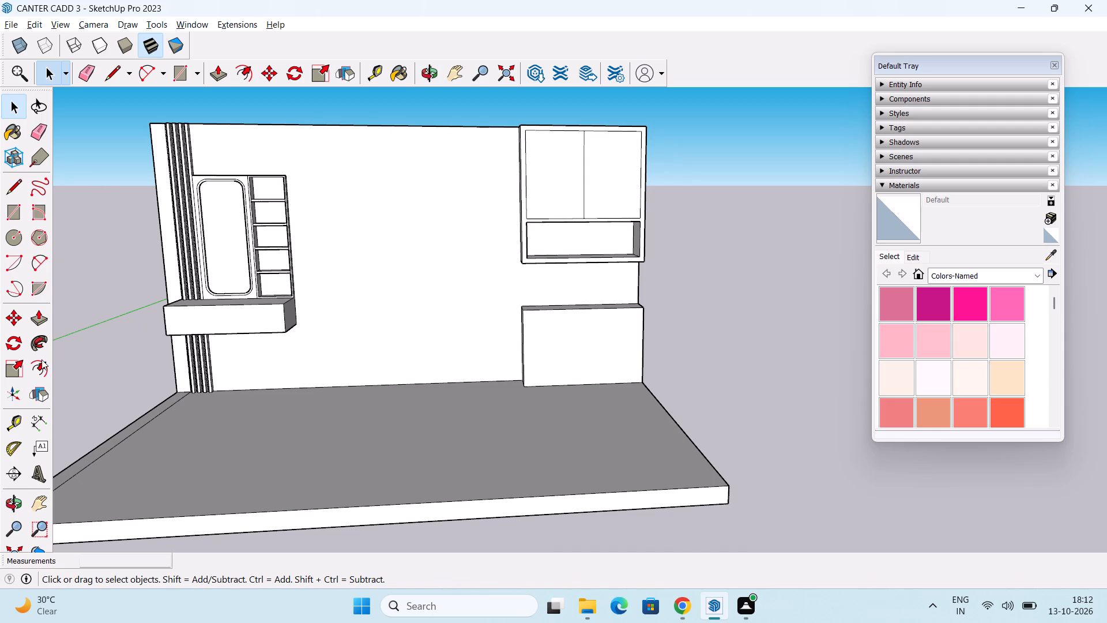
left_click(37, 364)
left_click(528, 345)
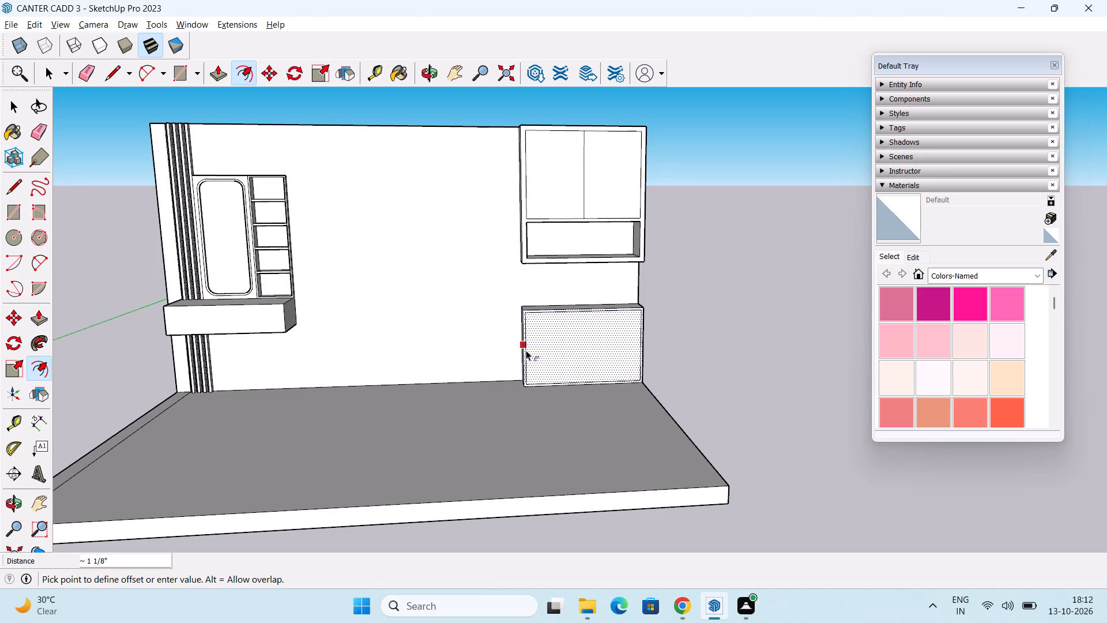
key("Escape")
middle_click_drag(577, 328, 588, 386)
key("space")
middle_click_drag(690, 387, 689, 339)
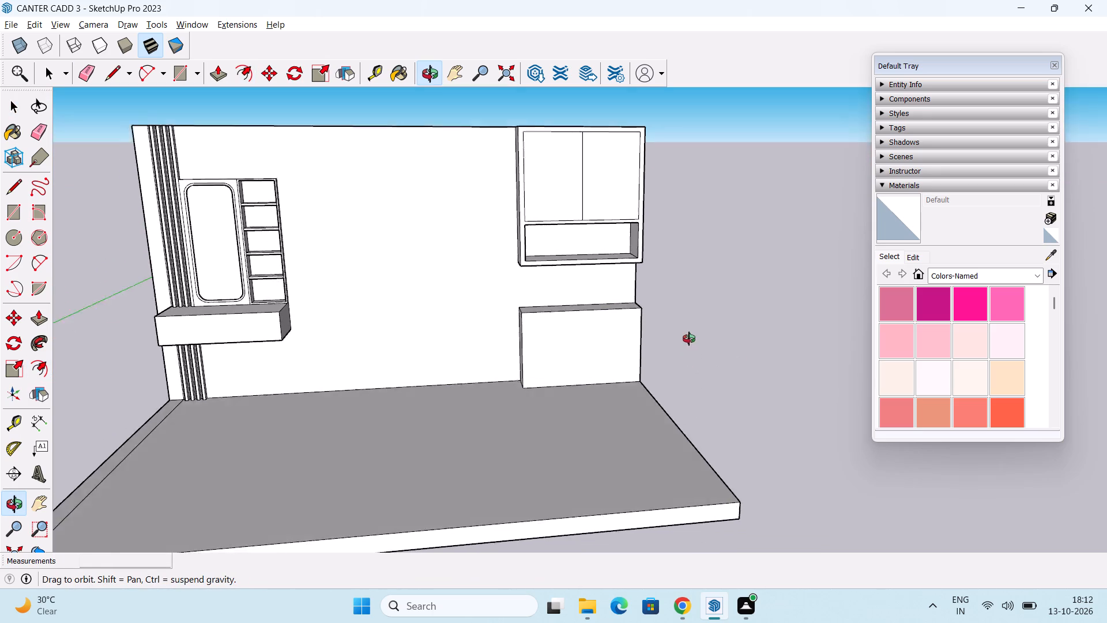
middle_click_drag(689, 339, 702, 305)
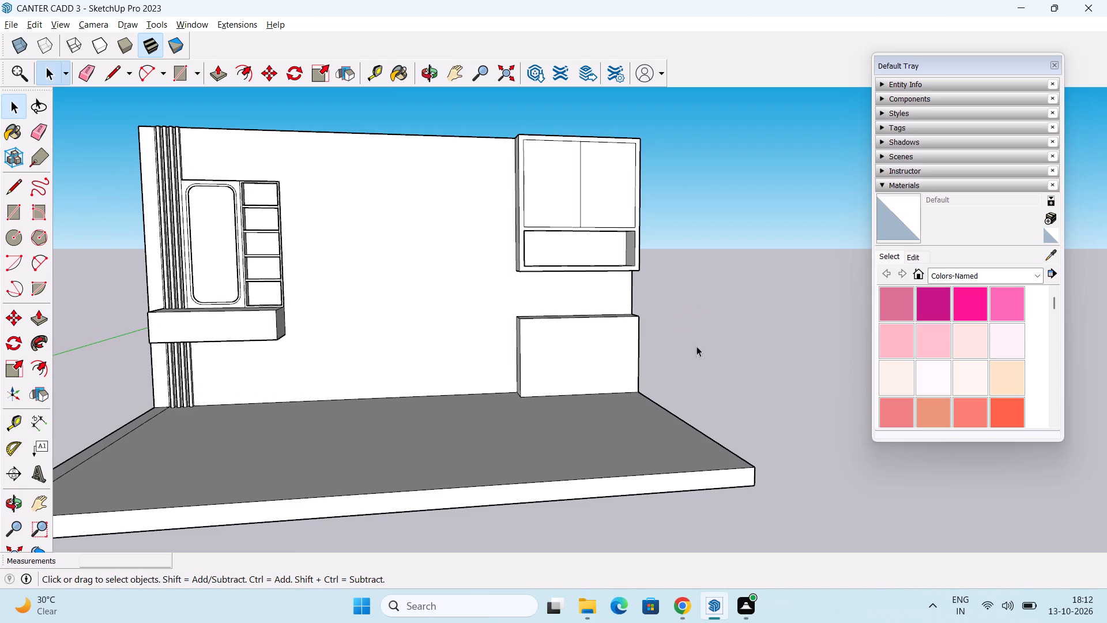
Offset the lower cabinet's front face outline inward by about 1 11/16".
scroll(592, 378, "up", 1)
left_click(43, 368)
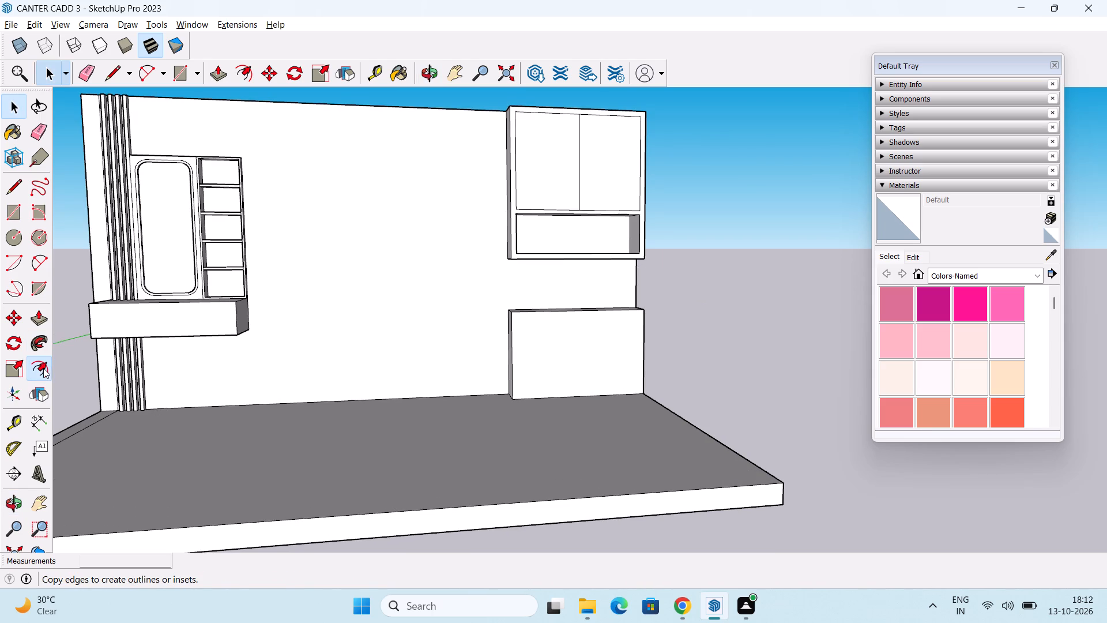
left_click(519, 336)
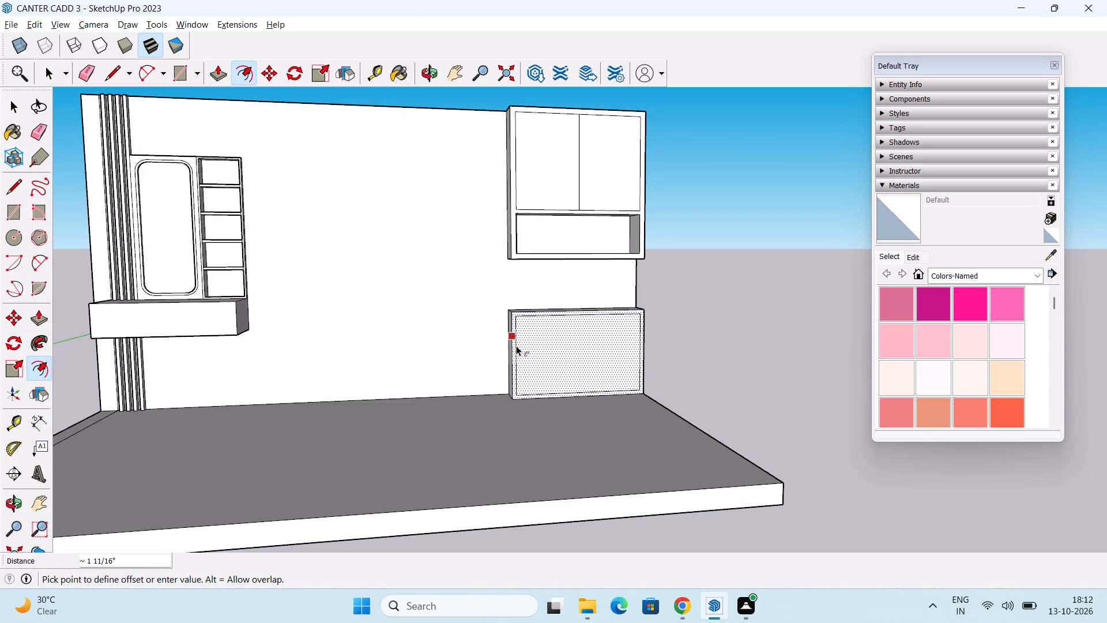
left_click(516, 346)
middle_click_drag(559, 354, 484, 335)
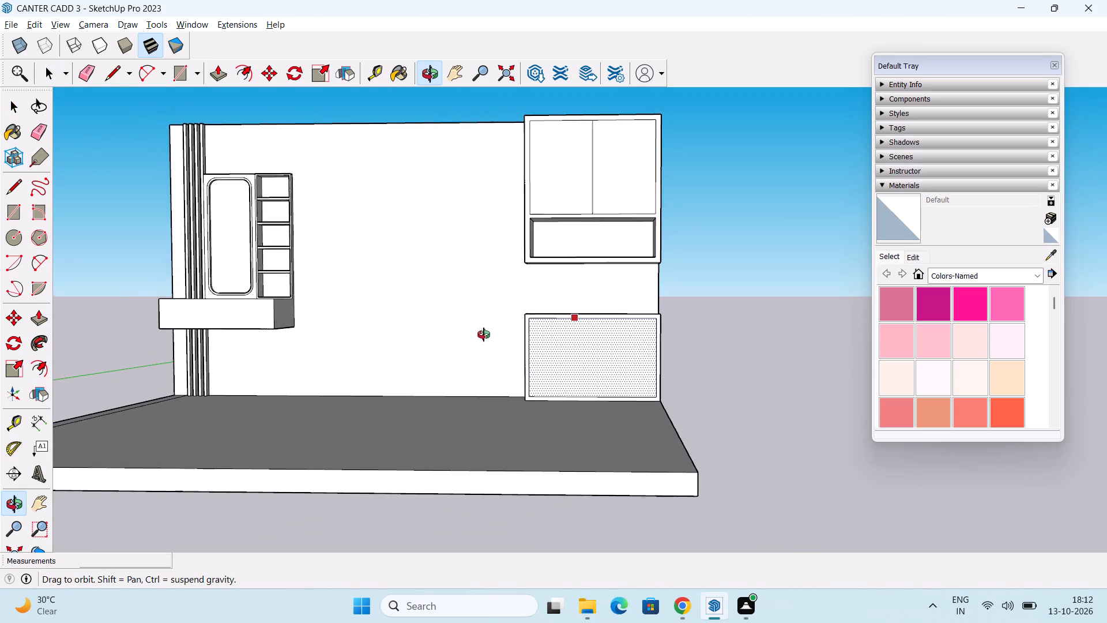
middle_click_drag(484, 335, 483, 335)
key("space")
Draw a line about 3' 1" across the lower cabinet from its inset left edge, then about 2' 1" down to the cabinet's bottom edge.
middle_click_drag(530, 332, 538, 355)
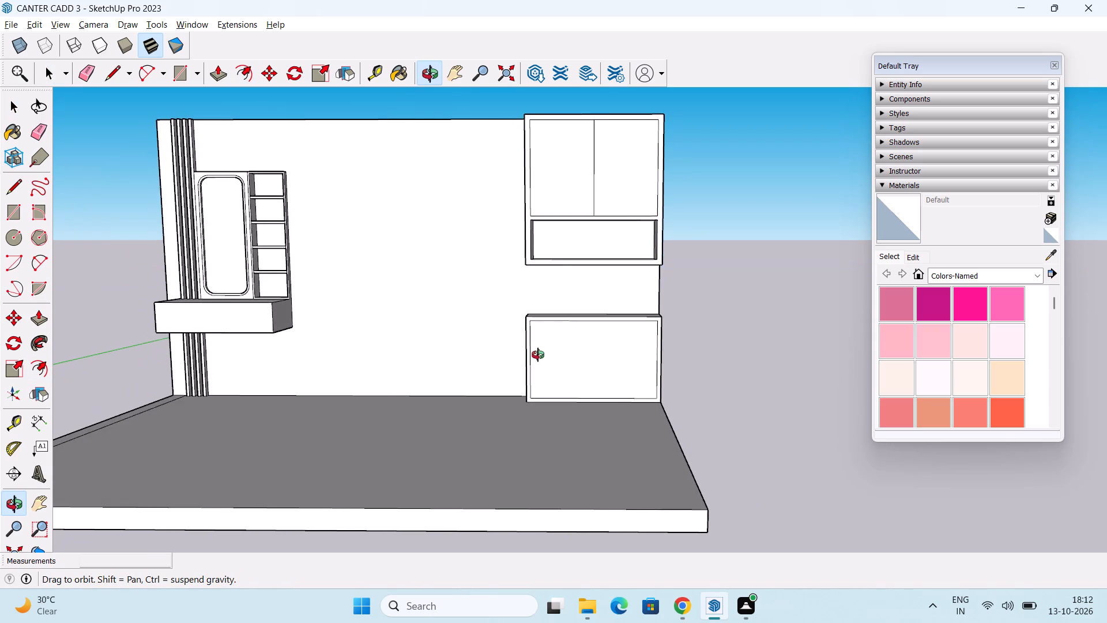
middle_click_drag(538, 355, 544, 356)
key("l")
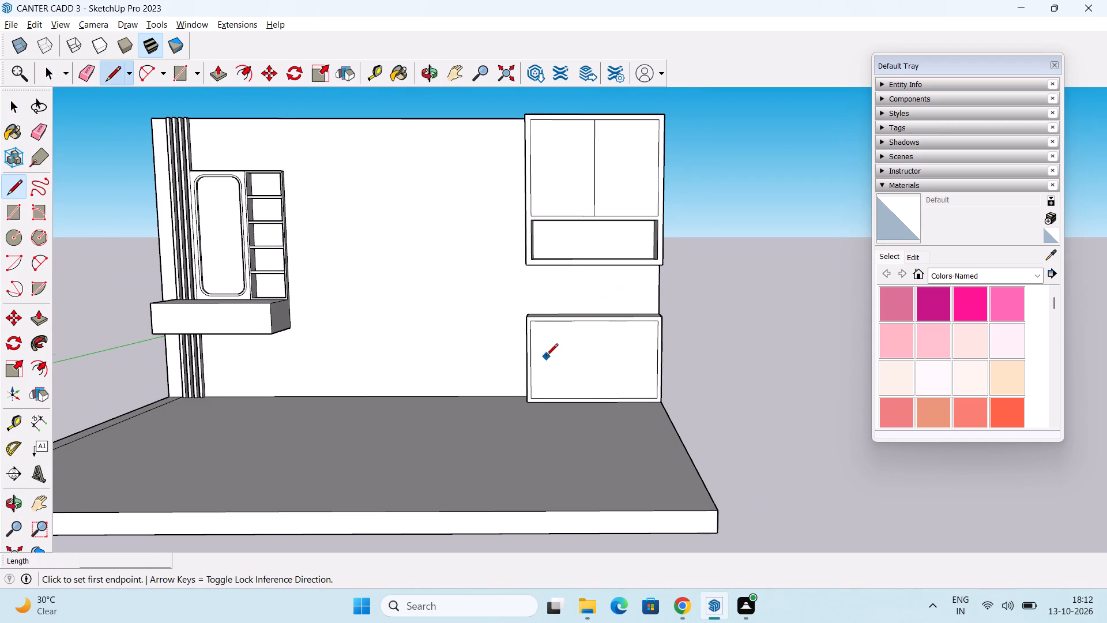
scroll(546, 356, "up", 2)
left_click(528, 341)
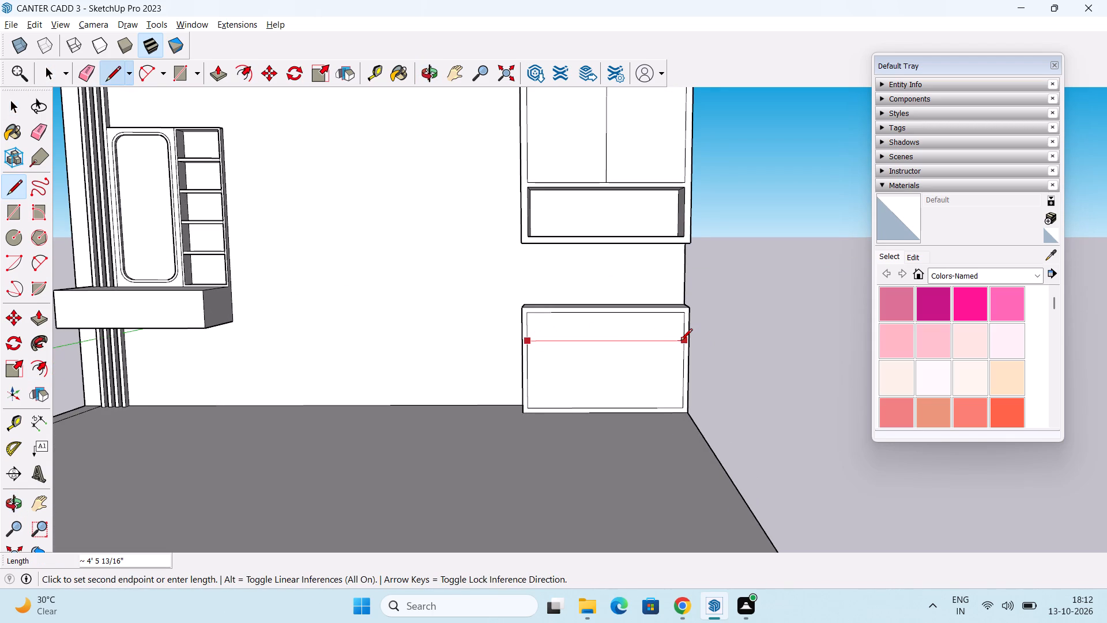
left_click(635, 341)
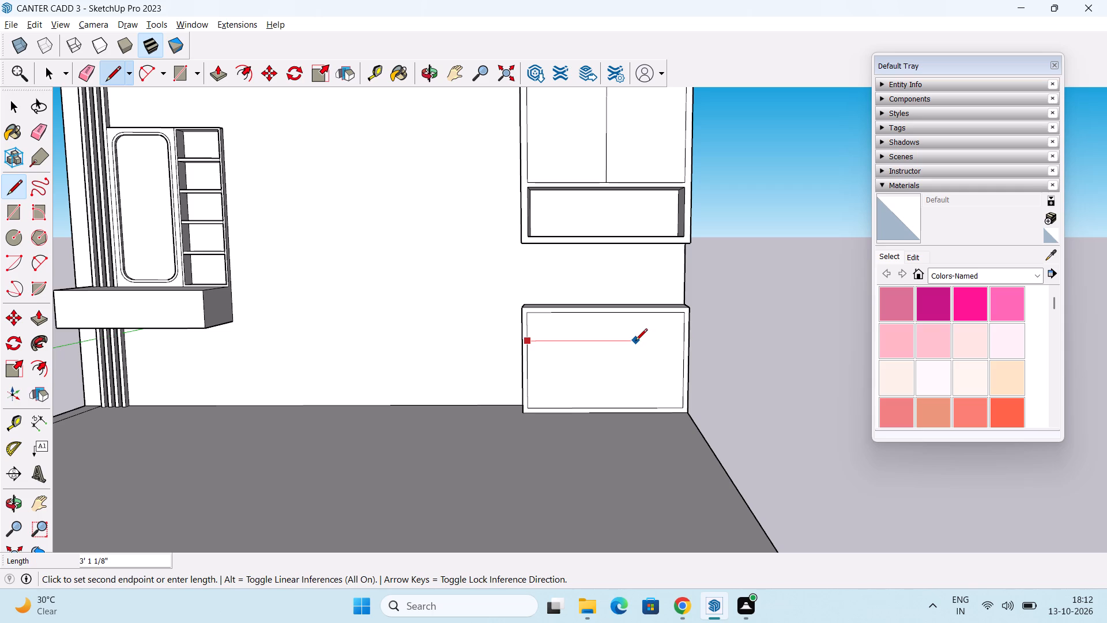
left_click(635, 343)
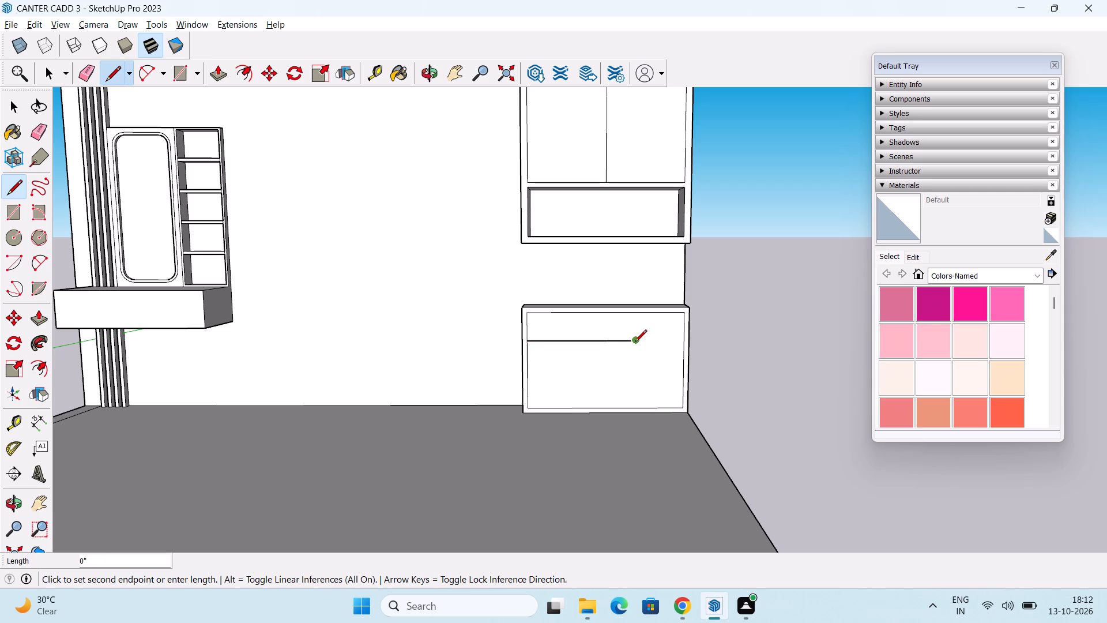
left_click(637, 414)
key("space")
Move the inset bottom edge left of the new vertical line down about 1 11/16" onto the lower cabinet's bottom edge.
middle_click_drag(624, 421, 650, 418)
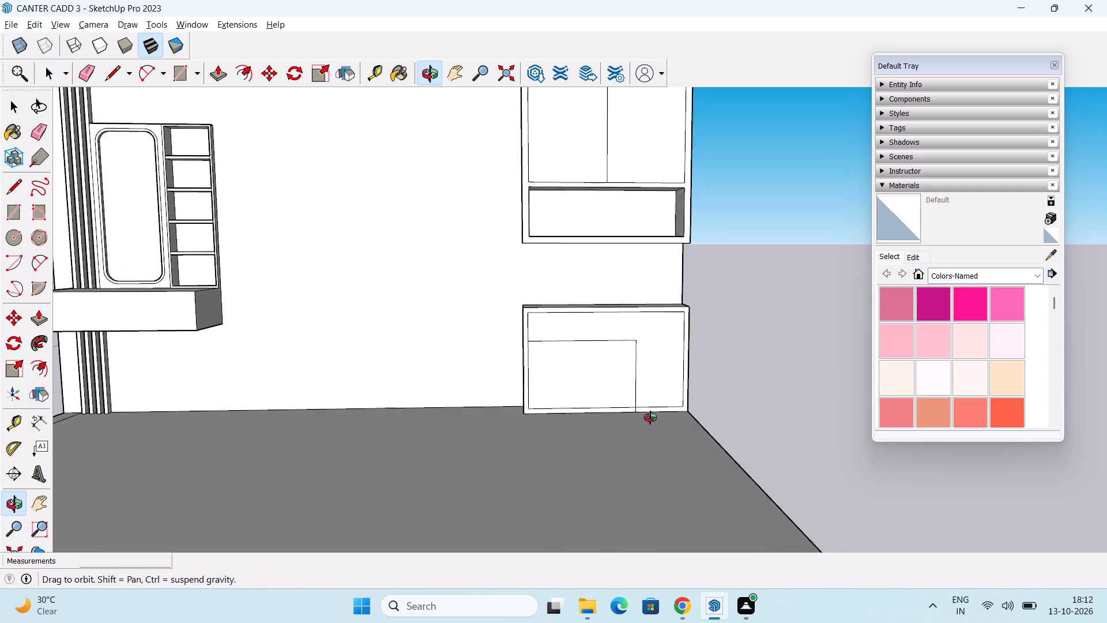
middle_click_drag(650, 418, 658, 414)
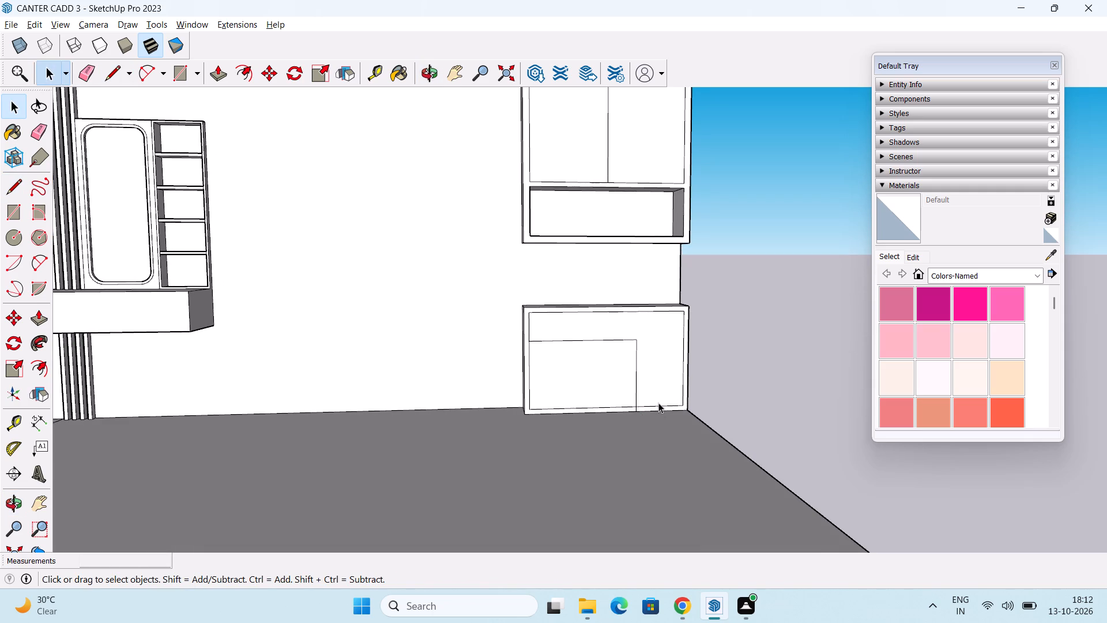
middle_click_drag(657, 419, 666, 404)
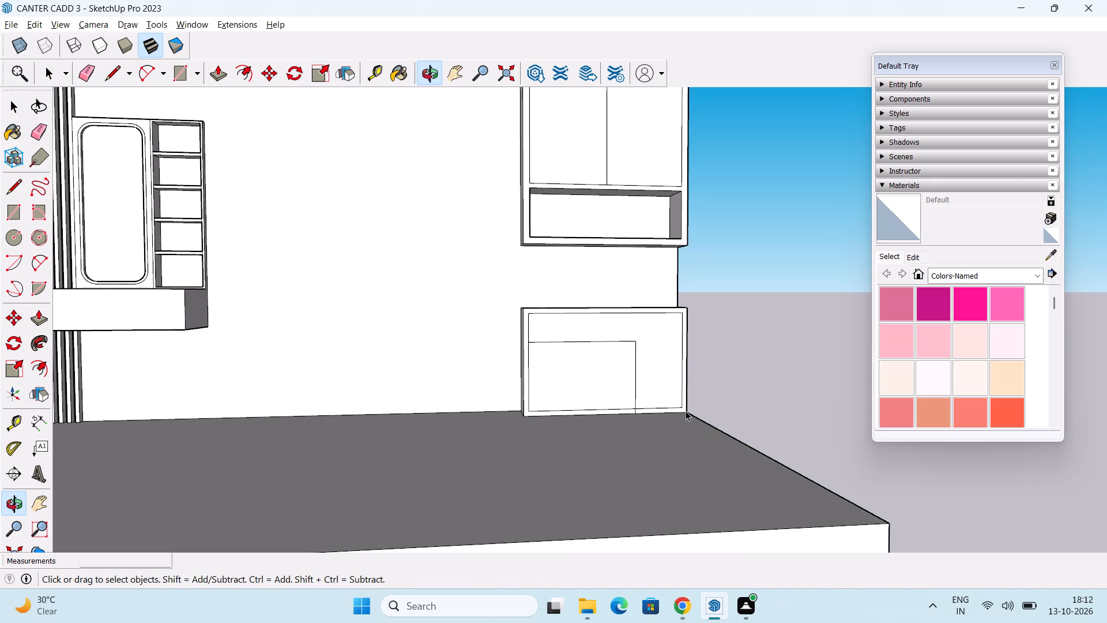
middle_click_drag(626, 388, 627, 401)
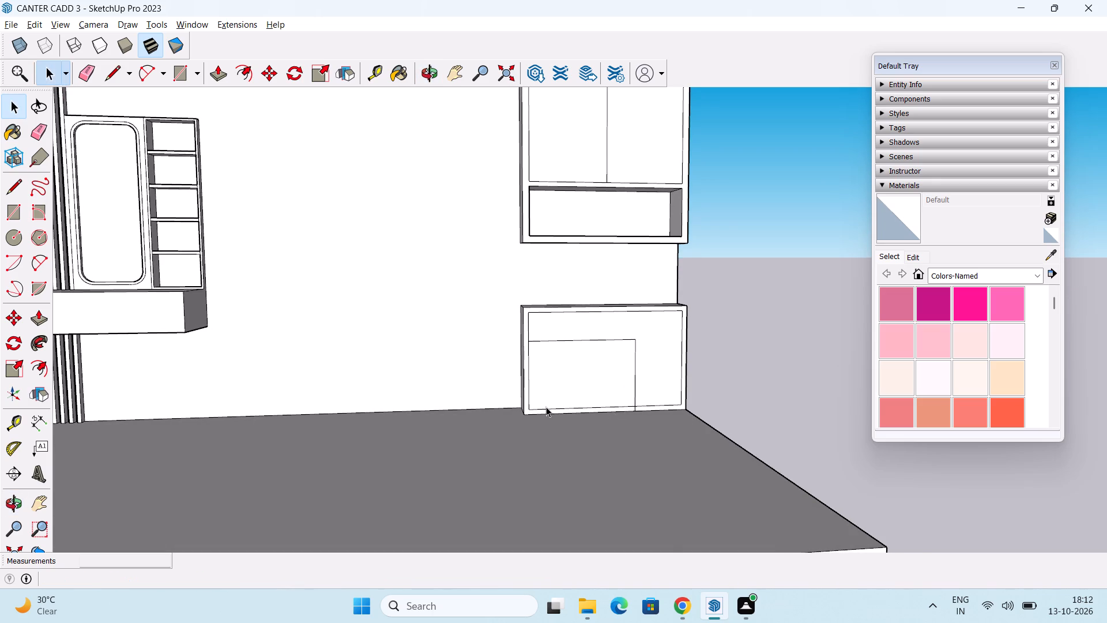
scroll(551, 405, "up", 1)
middle_click_drag(562, 388, 568, 343, "shift")
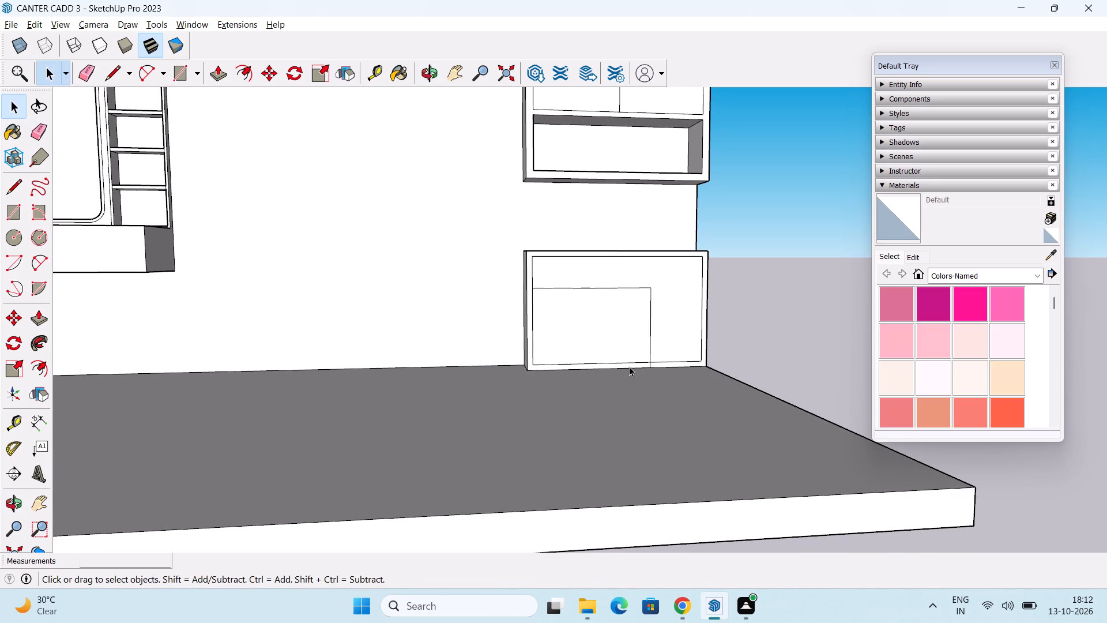
left_click(627, 362)
key("m")
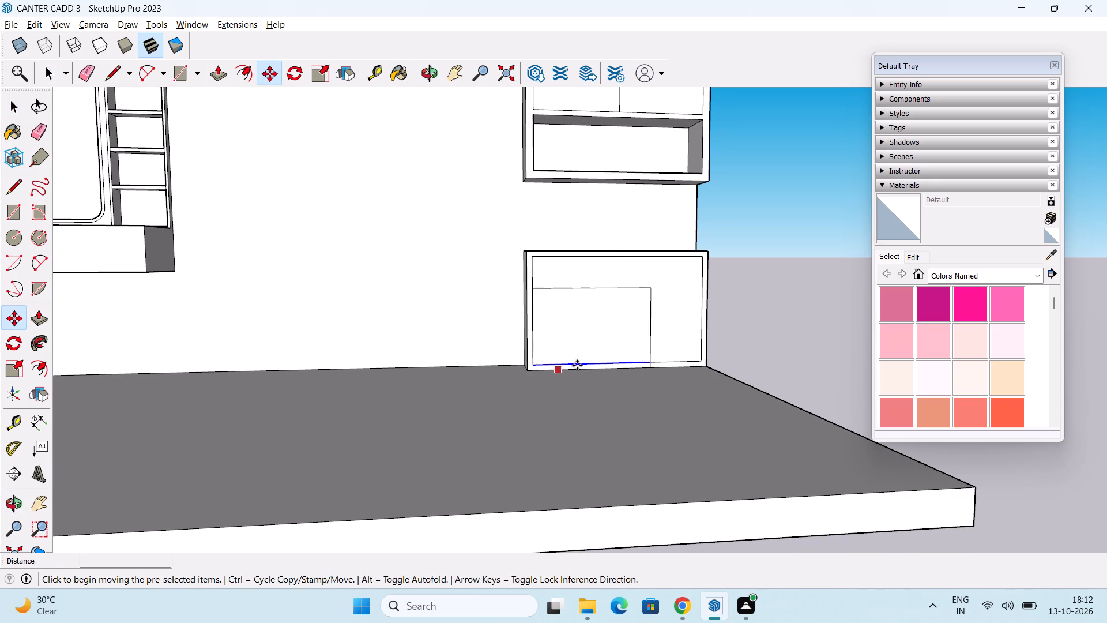
left_click(591, 363)
left_click(589, 367)
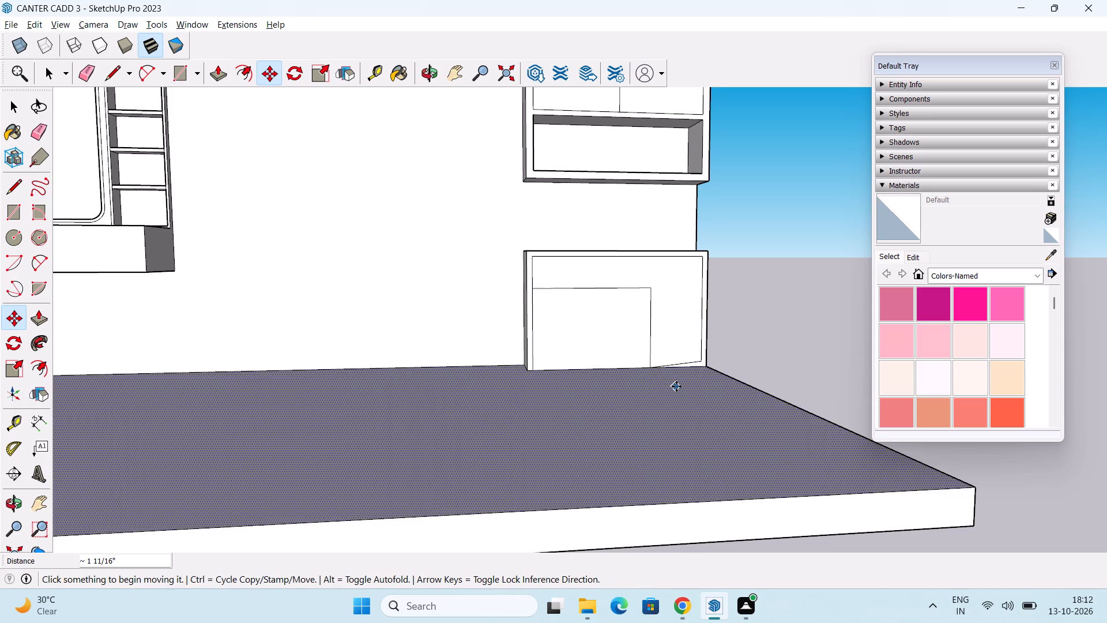
Delete the slanted inset bottom edge at the right end of the lower cabinet's front face.
middle_click_drag(676, 386, 609, 381)
middle_click_drag(663, 373, 672, 377)
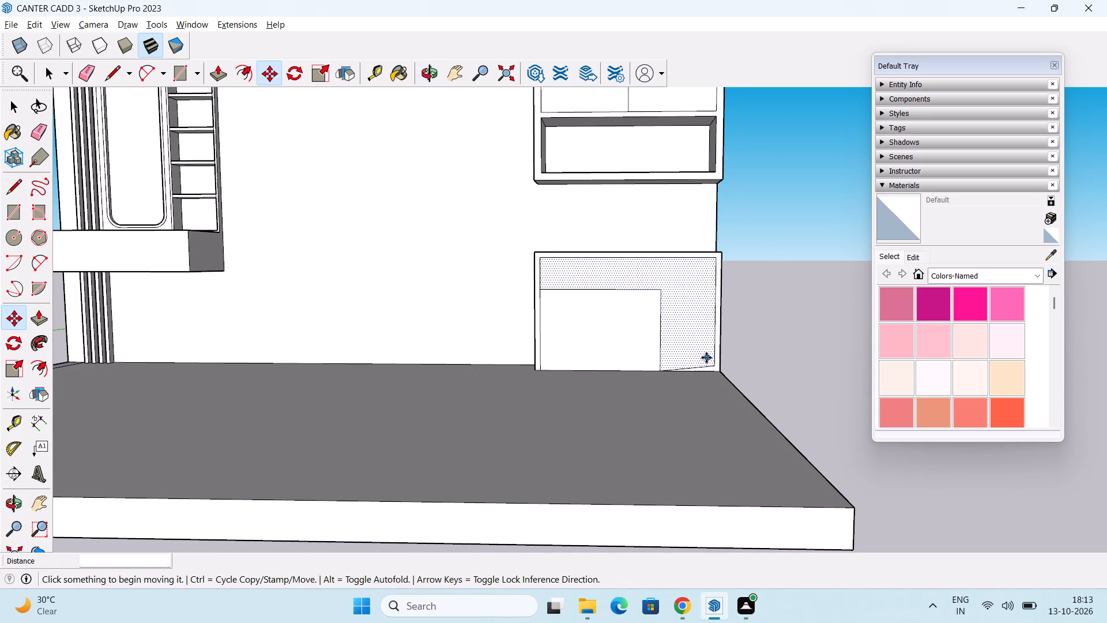
key("space")
key("e")
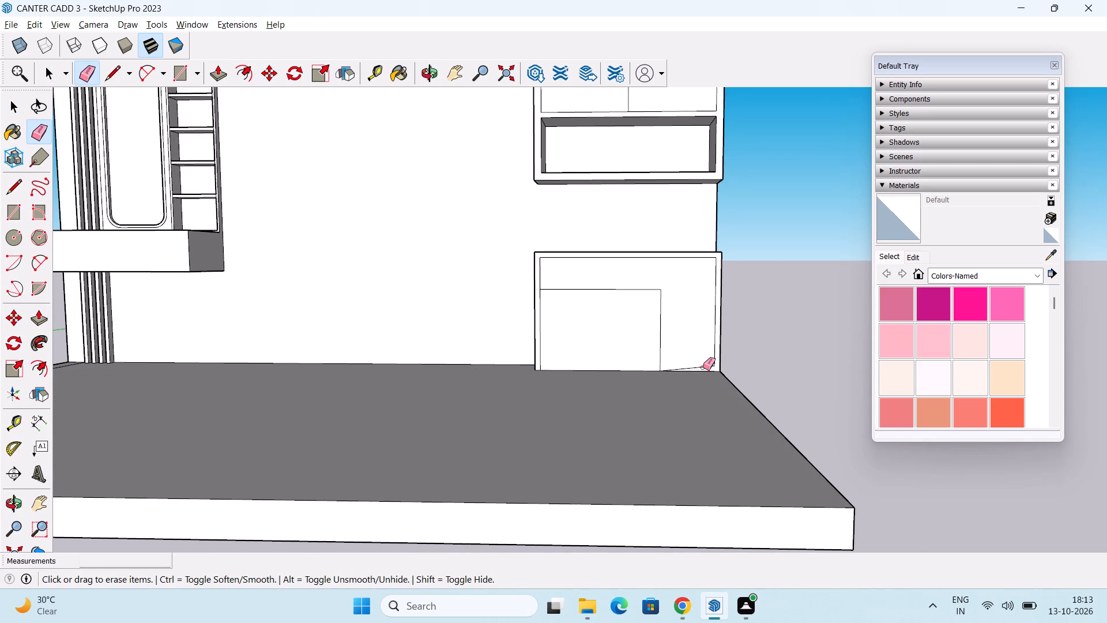
key("space")
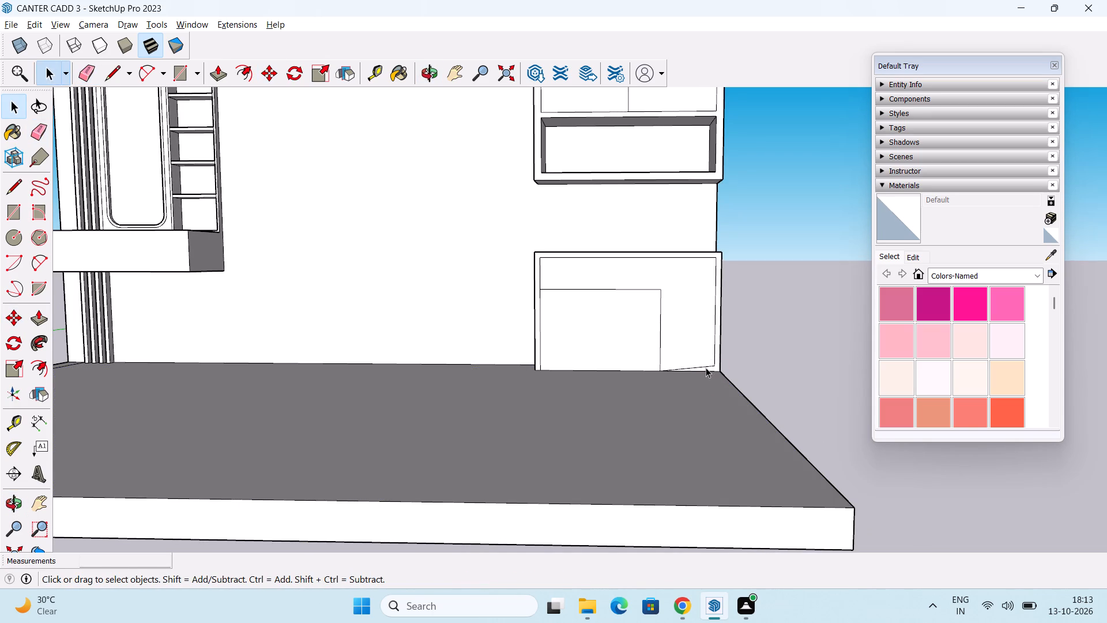
left_click(702, 367)
key("m")
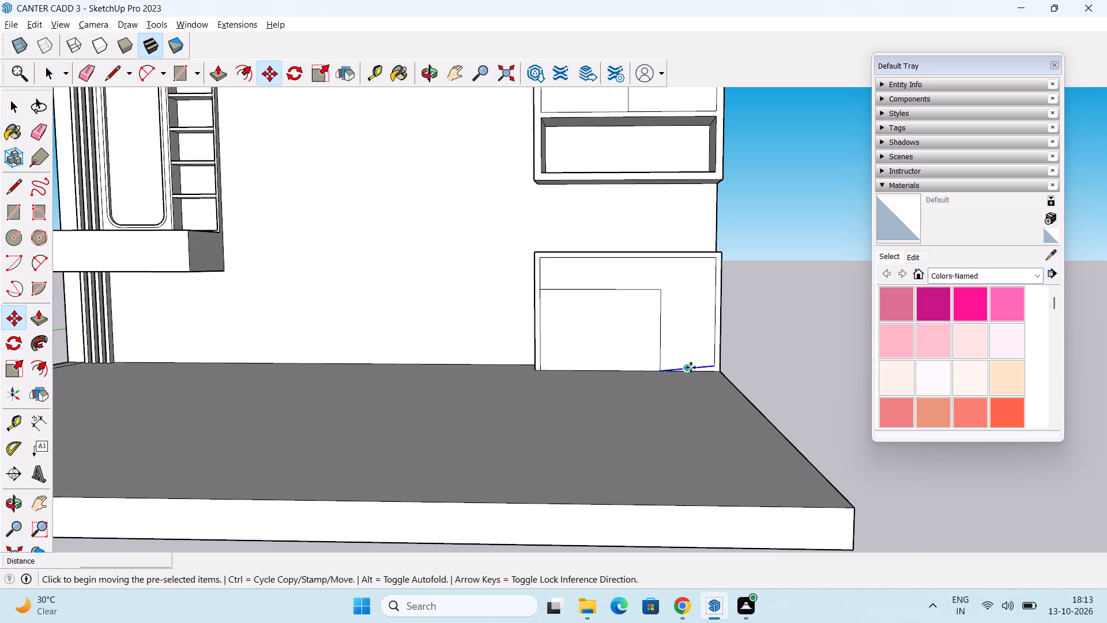
scroll(691, 367, "up", 4)
left_click(691, 366)
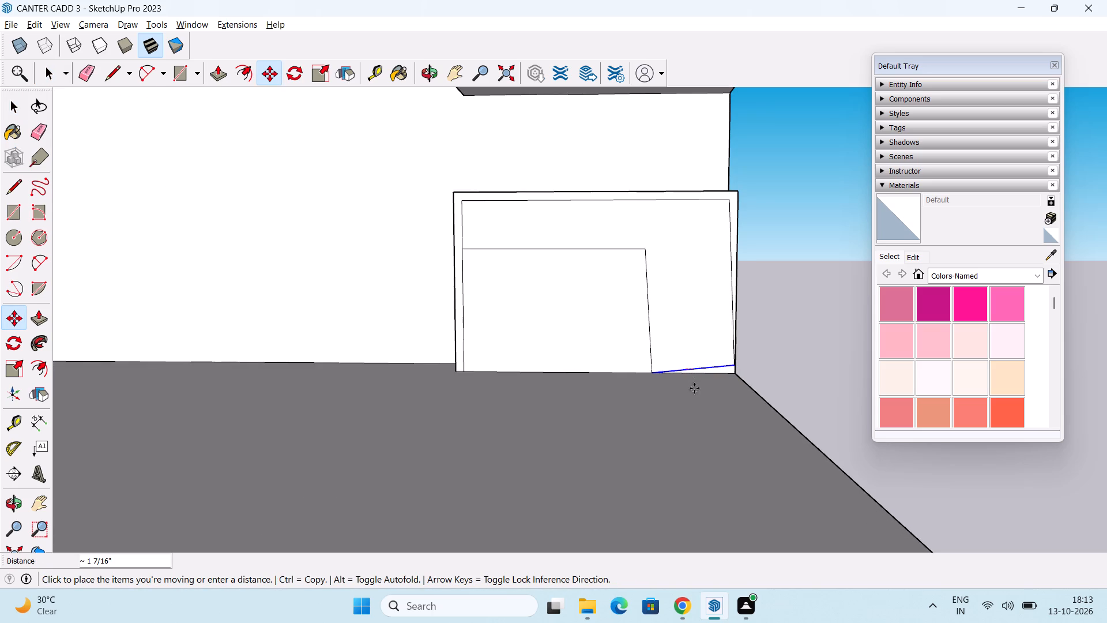
key("Escape")
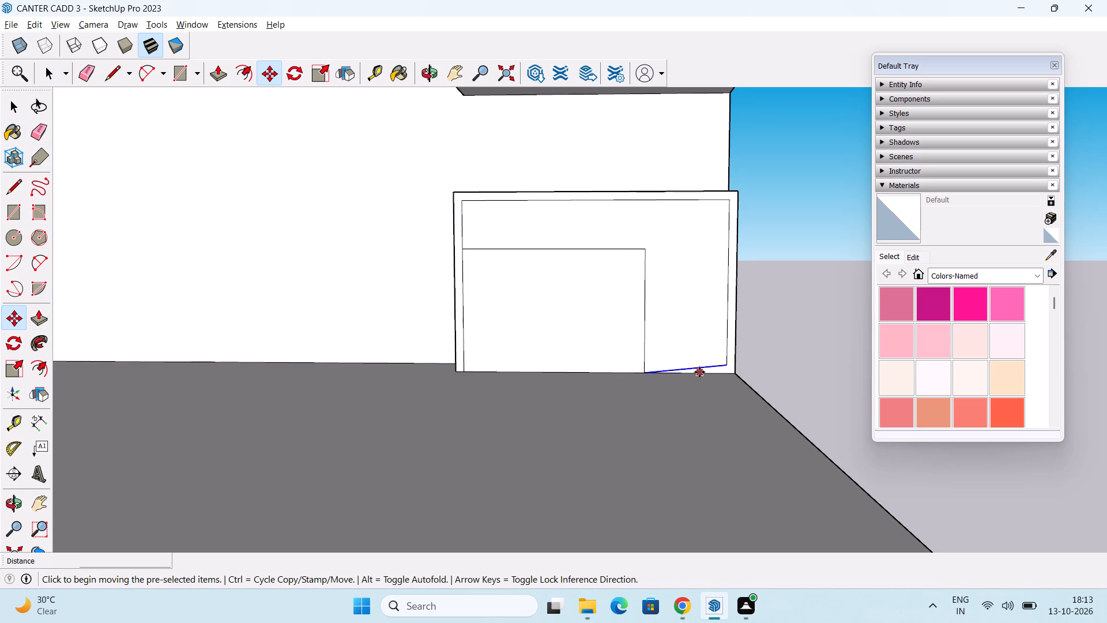
key("space")
key("Delete")
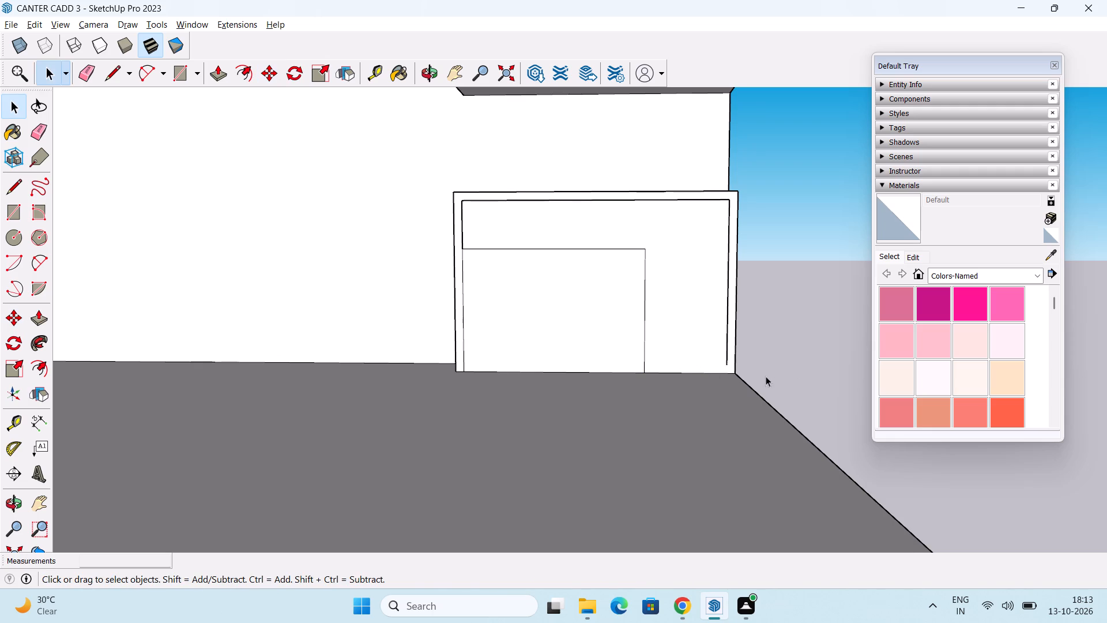
Extend the inset right edge with a line about 1 11/16" down to the lower cabinet's bottom edge.
middle_click_drag(753, 382, 739, 377)
left_click(728, 348)
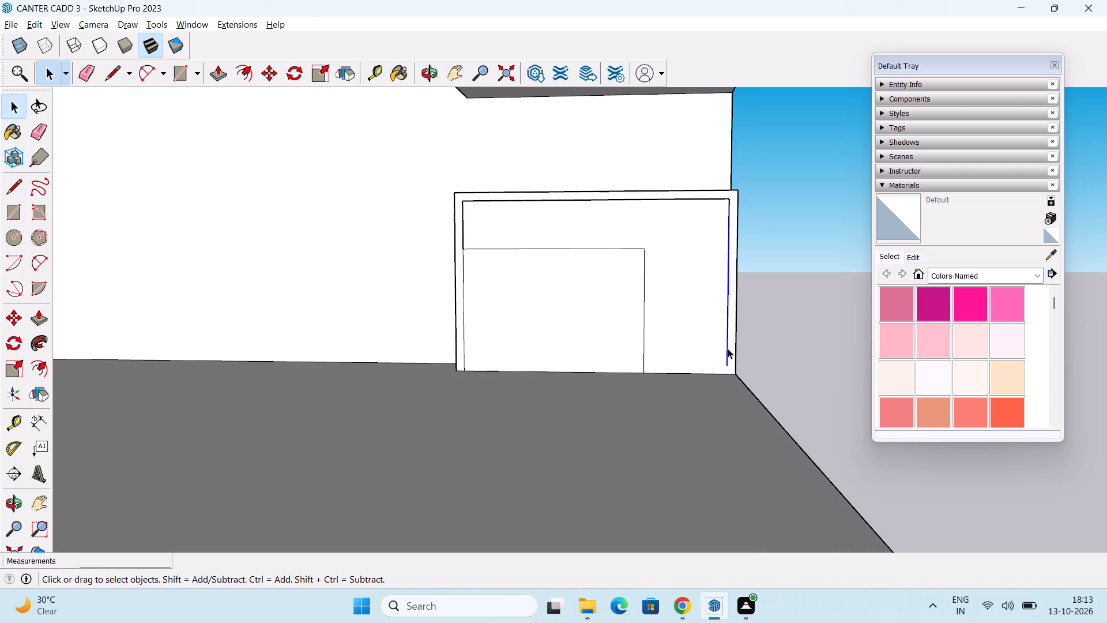
key("Escape")
key("l")
key("Return")
scroll(741, 382, "up", 3)
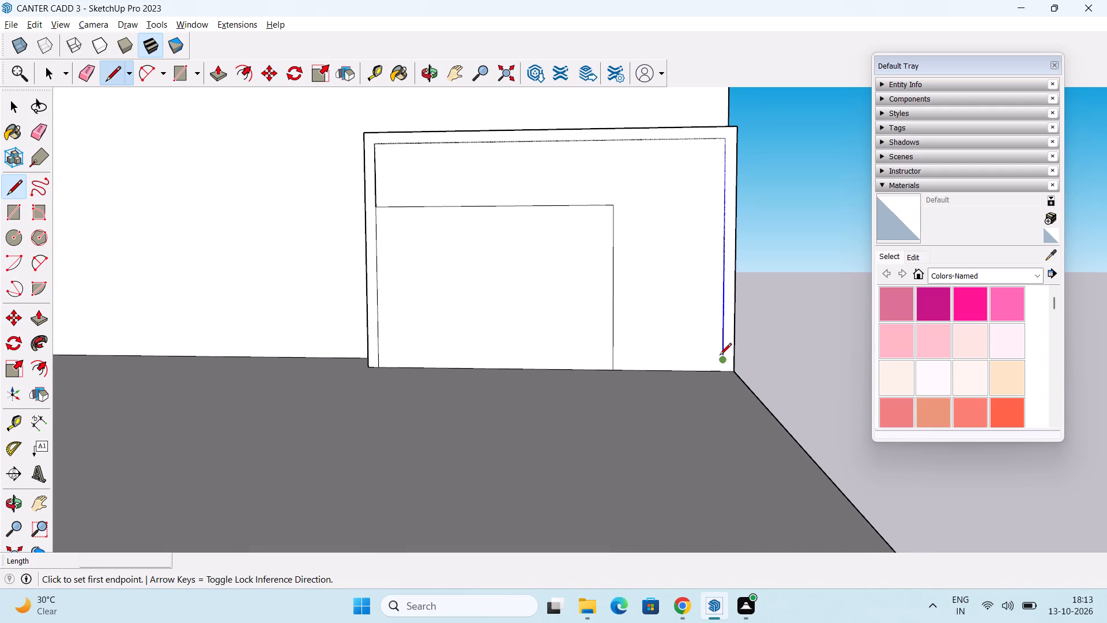
left_click(725, 361)
left_click(721, 371)
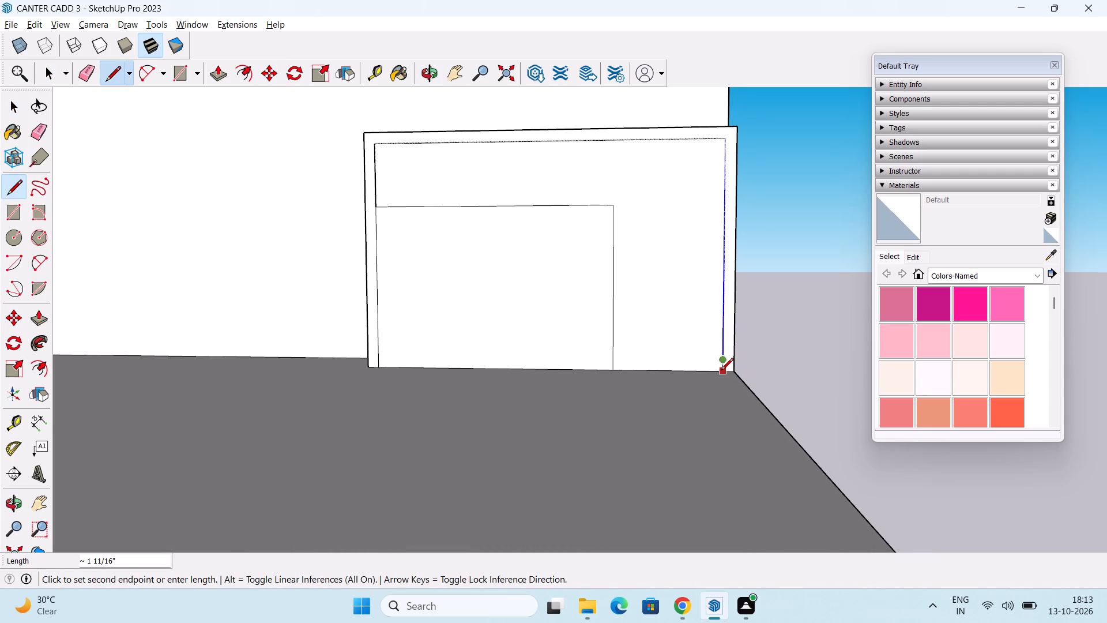
key("space")
left_click(753, 353)
scroll(753, 353, "down", 3)
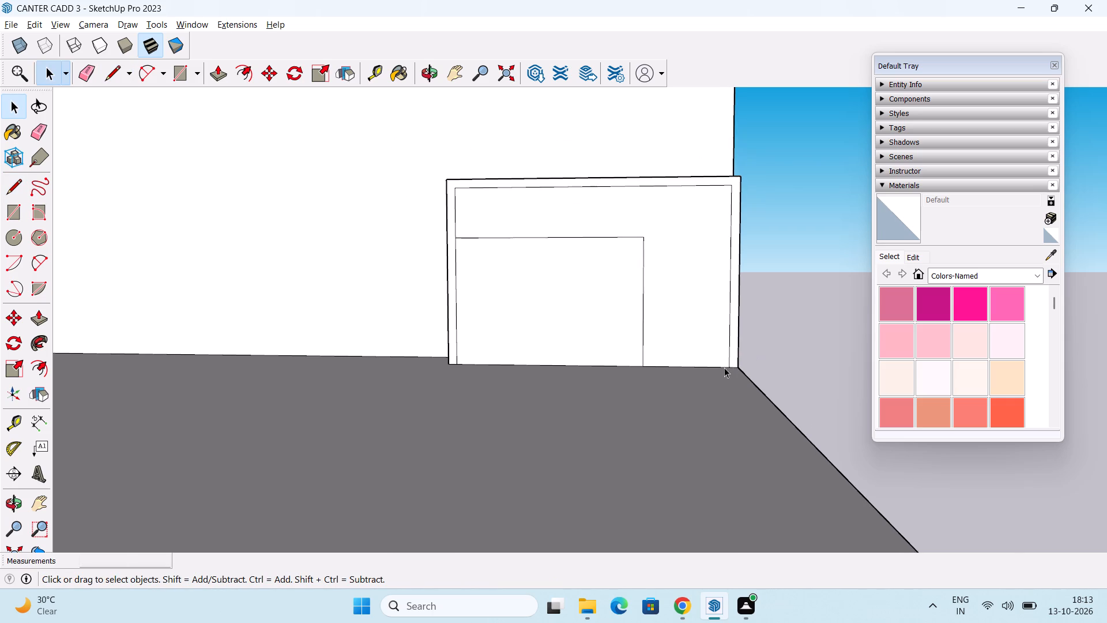
Examine the lower cabinet's divided front and its surroundings from several angles.
middle_click_drag(724, 367, 773, 429)
scroll(720, 377, "down", 2)
middle_click_drag(712, 357, 557, 302)
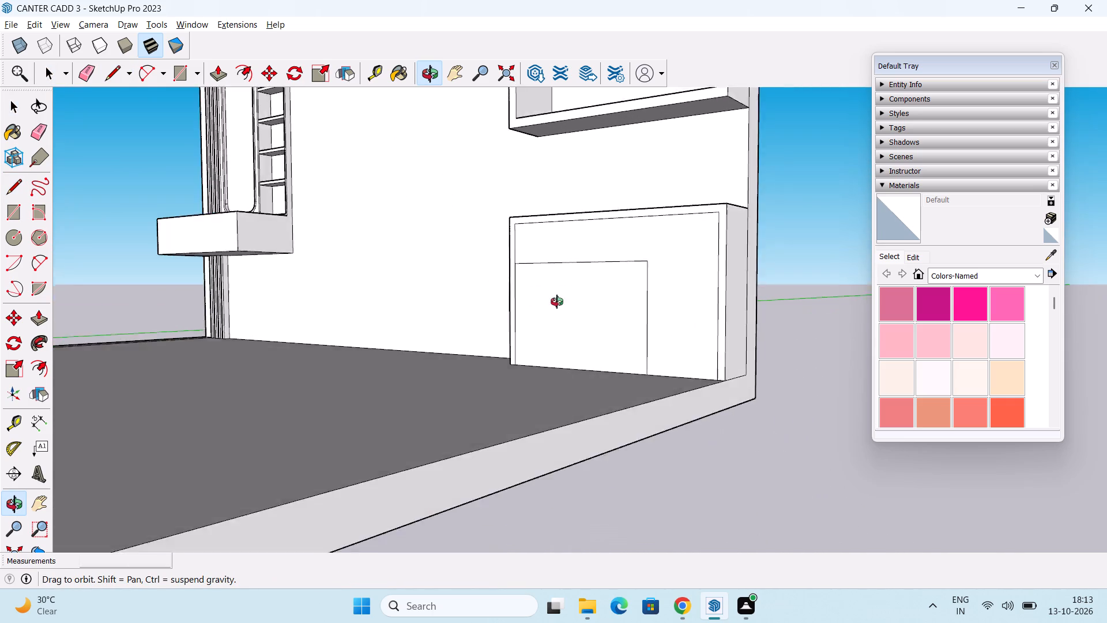
middle_click_drag(557, 302, 659, 343)
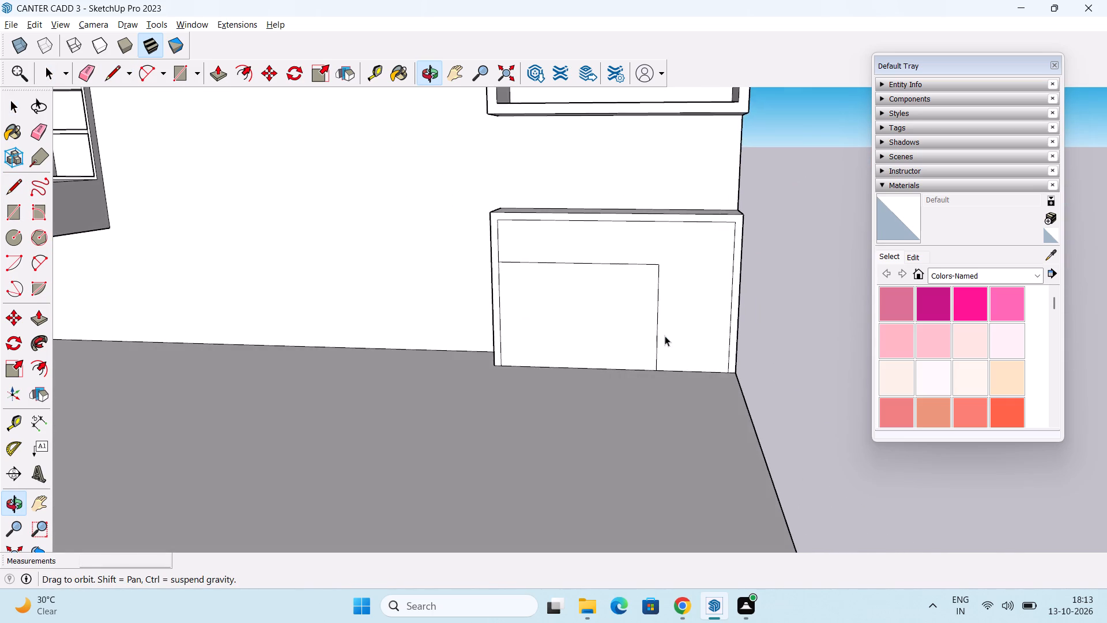
scroll(667, 333, "down", 2)
middle_click_drag(705, 392, 658, 335, "shift")
scroll(668, 333, "down", 1)
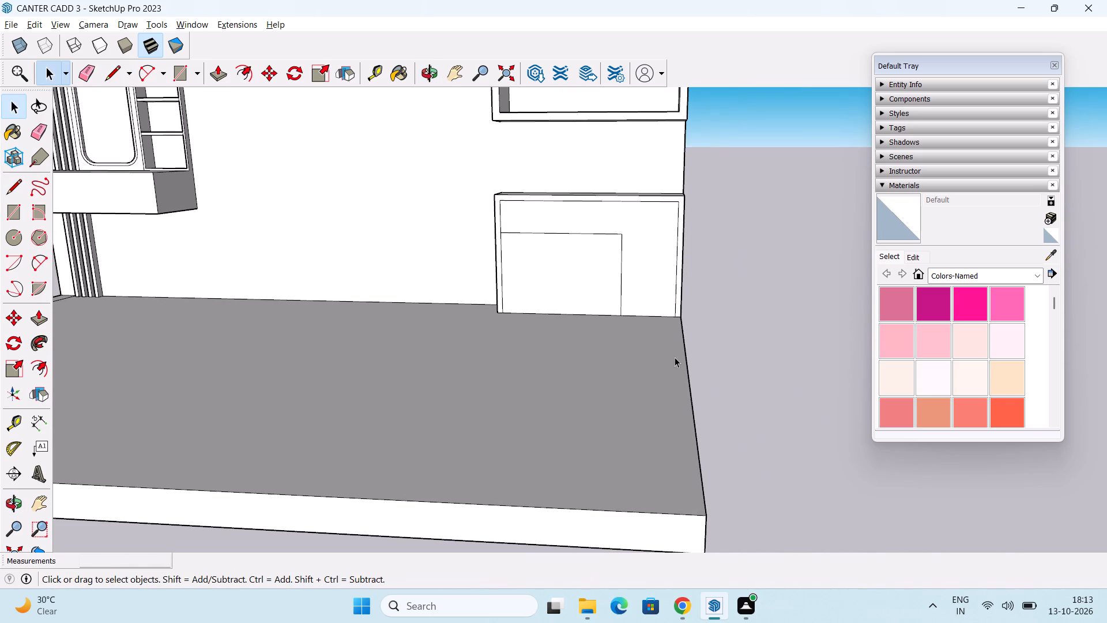
middle_click_drag(649, 333, 662, 366, "shift")
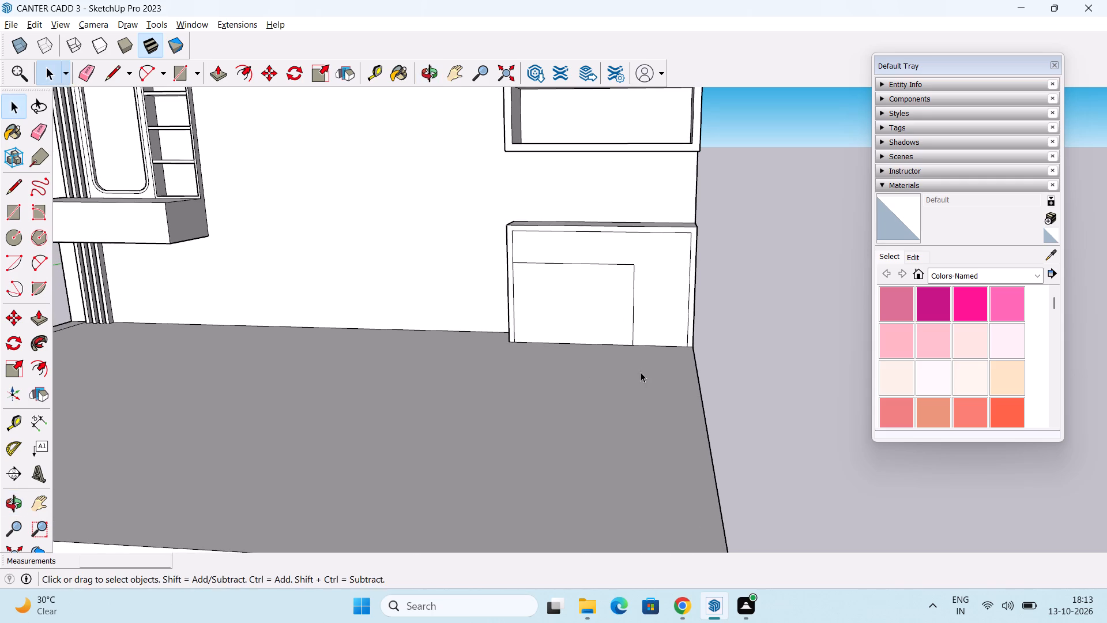
middle_click_drag(640, 372, 696, 388)
middle_click_drag(664, 351, 675, 407, "shift")
middle_click_drag(662, 416, 681, 399)
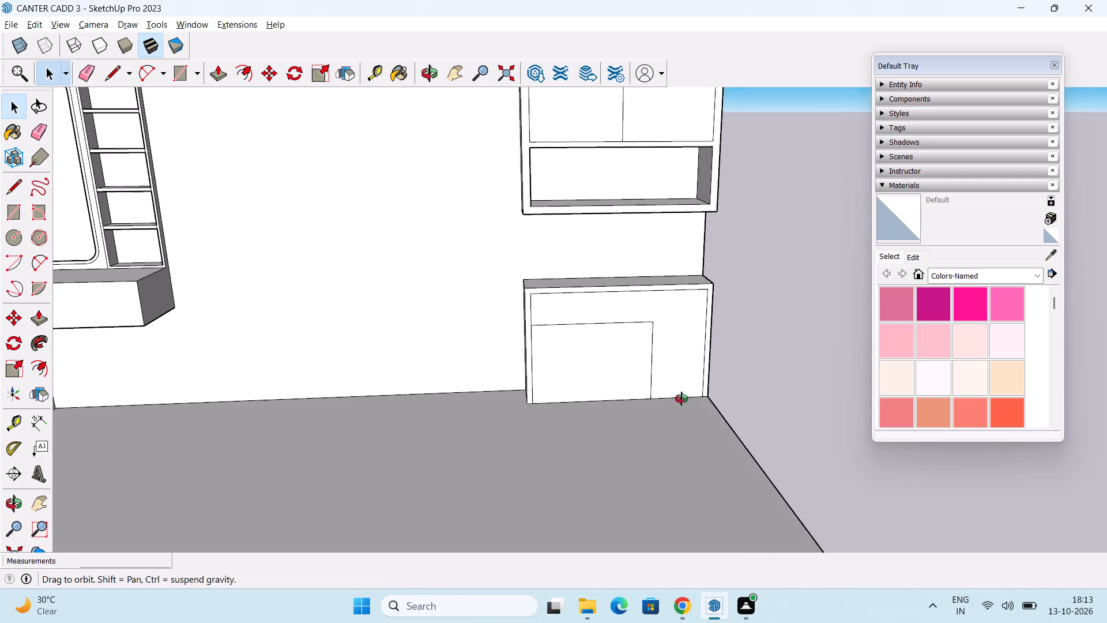
middle_click_drag(681, 399, 669, 381)
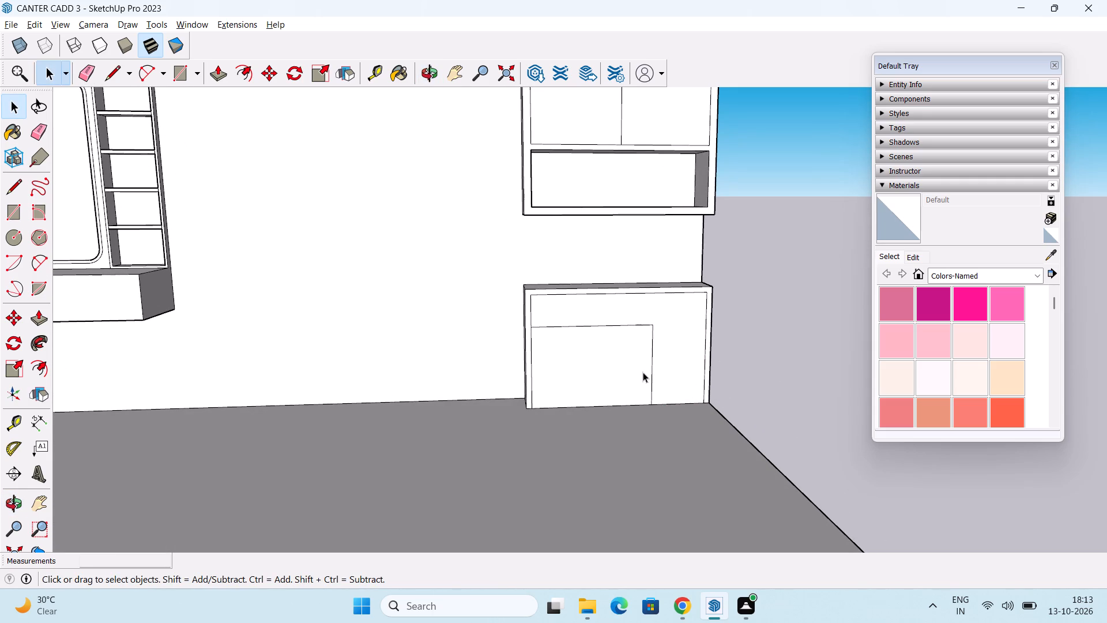
middle_click_drag(664, 403, 671, 348, "shift")
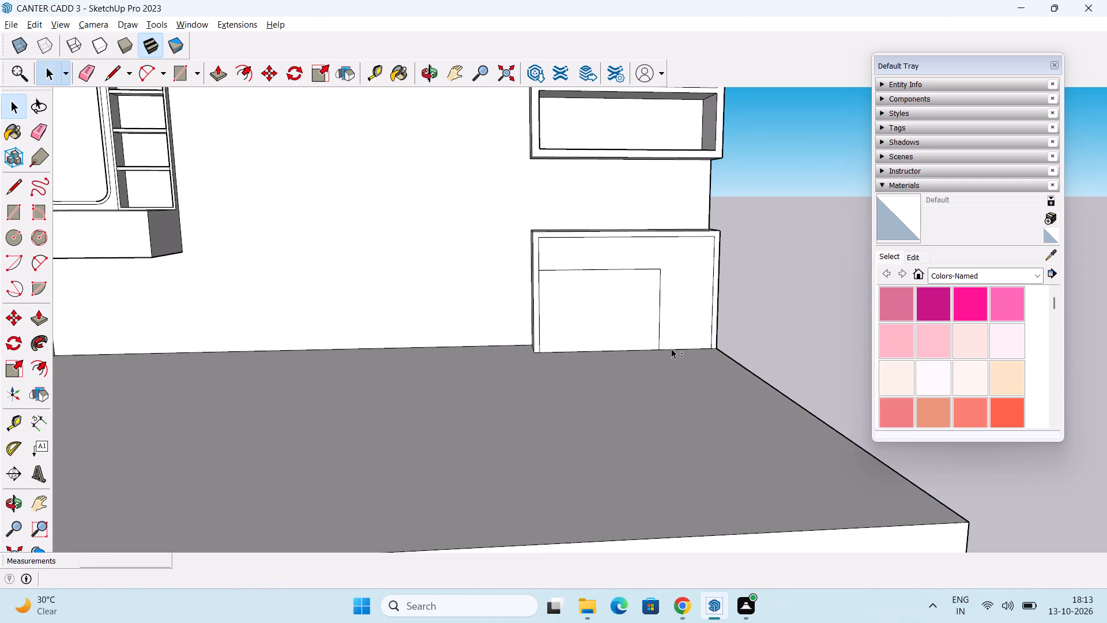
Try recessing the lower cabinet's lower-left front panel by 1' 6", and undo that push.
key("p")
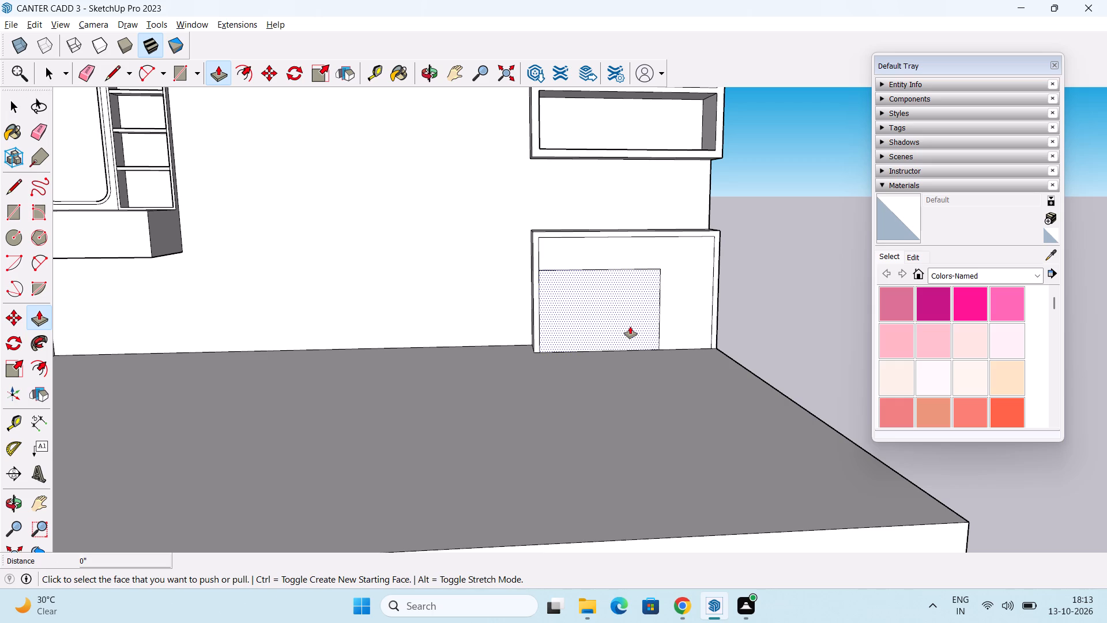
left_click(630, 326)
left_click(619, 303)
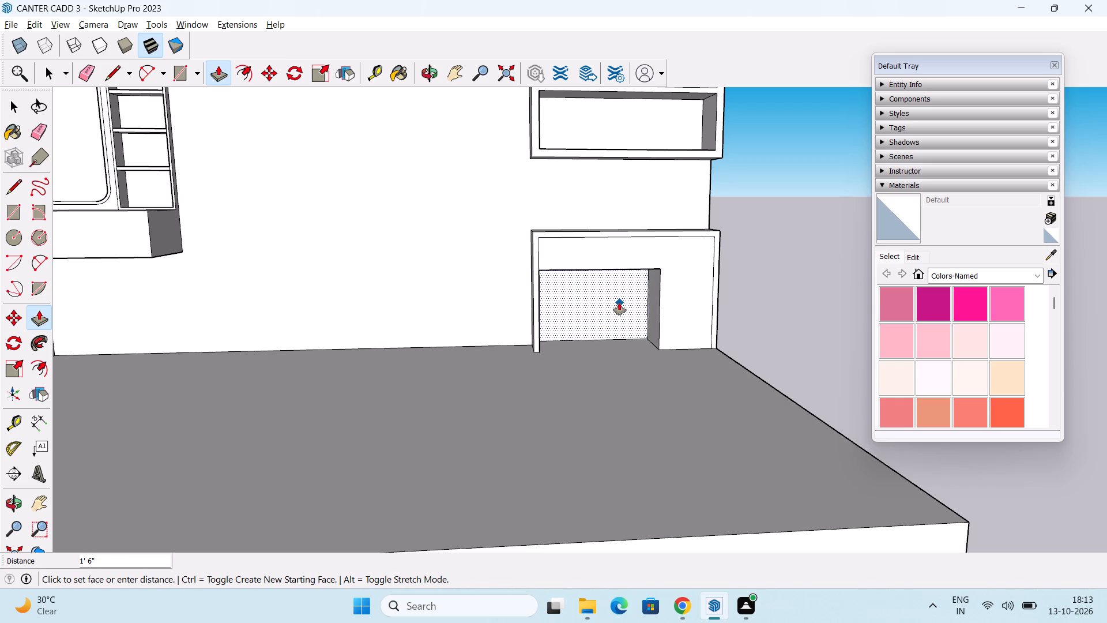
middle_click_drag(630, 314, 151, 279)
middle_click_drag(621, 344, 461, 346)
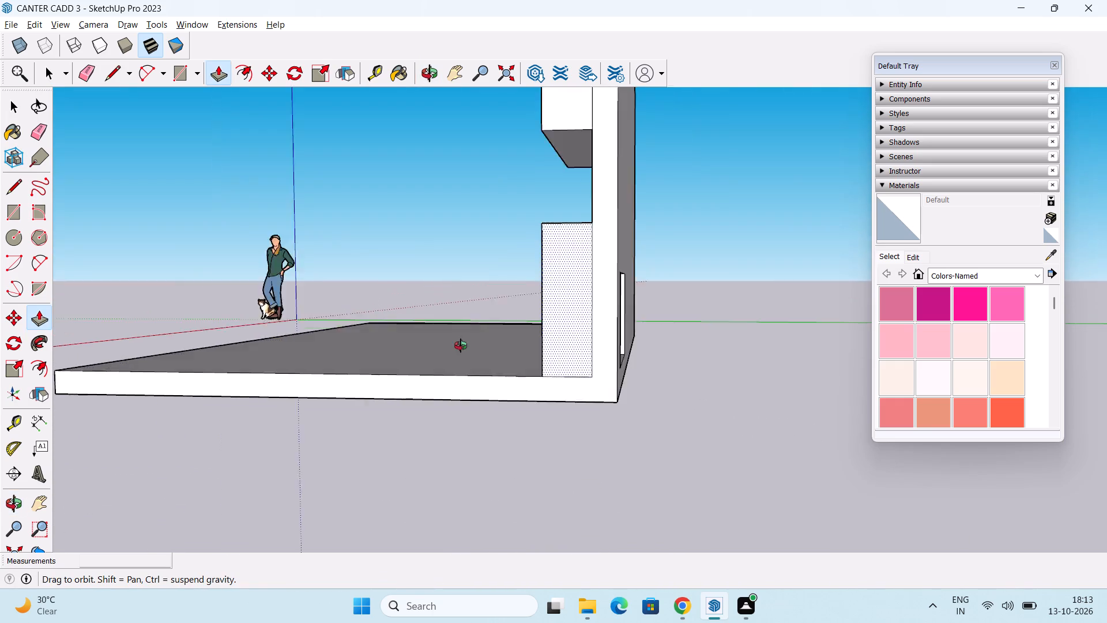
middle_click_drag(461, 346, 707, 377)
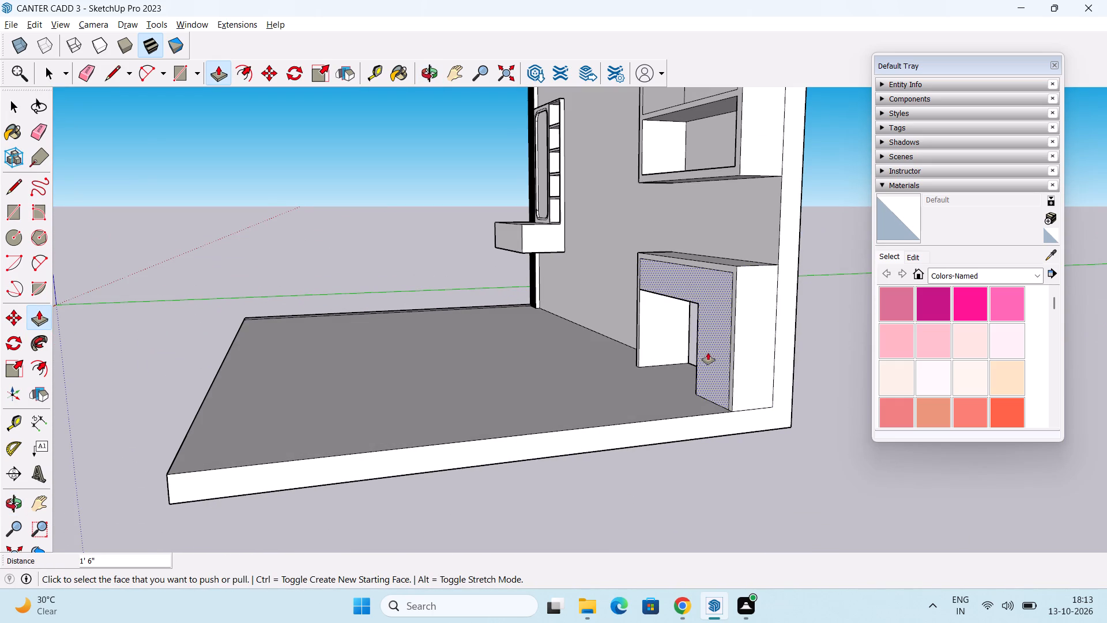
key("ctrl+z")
Push the lower cabinet's lower-left front panel inward 1' to form a floor-level opening.
middle_click_drag(701, 362, 827, 364)
middle_click_drag(796, 367, 599, 350, "shift")
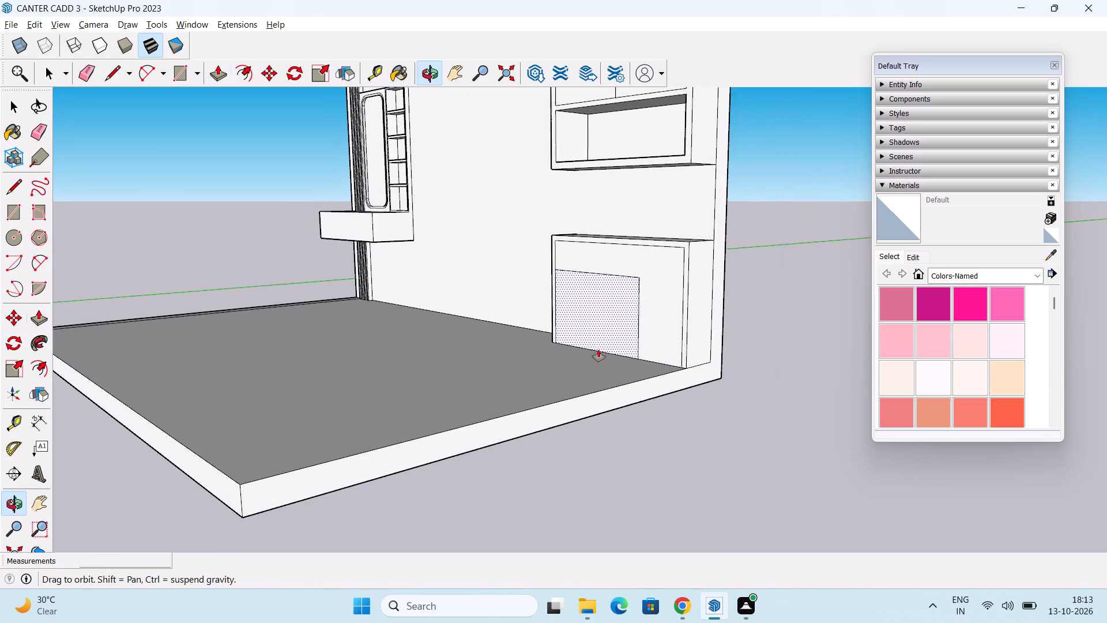
middle_click_drag(606, 352, 647, 329)
scroll(660, 325, "up", 1)
middle_click_drag(633, 315, 521, 307)
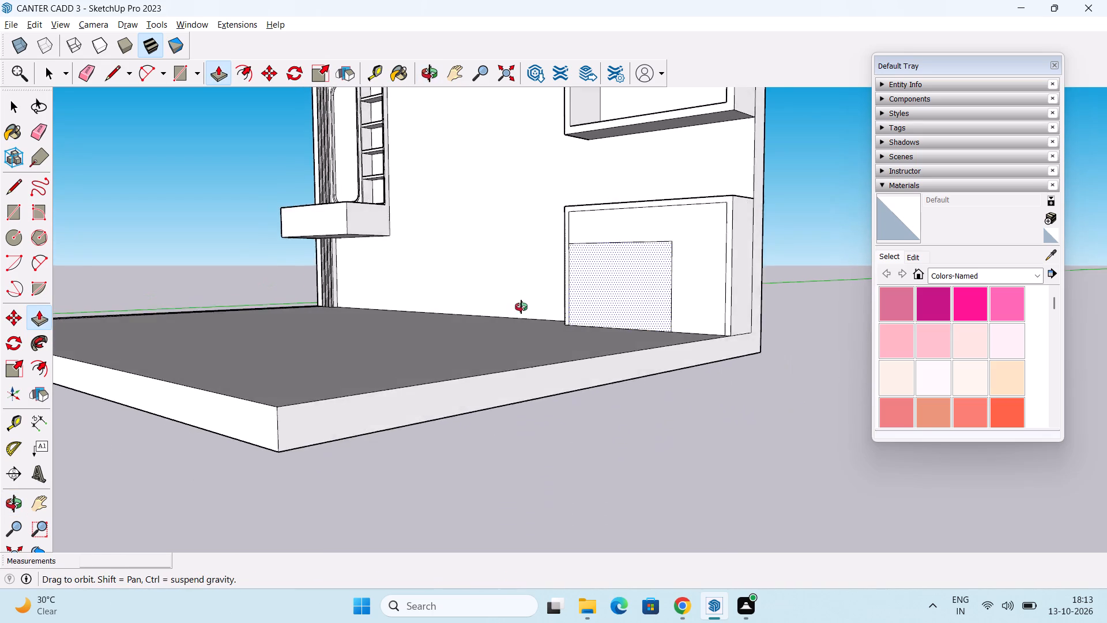
middle_click_drag(521, 307, 505, 339)
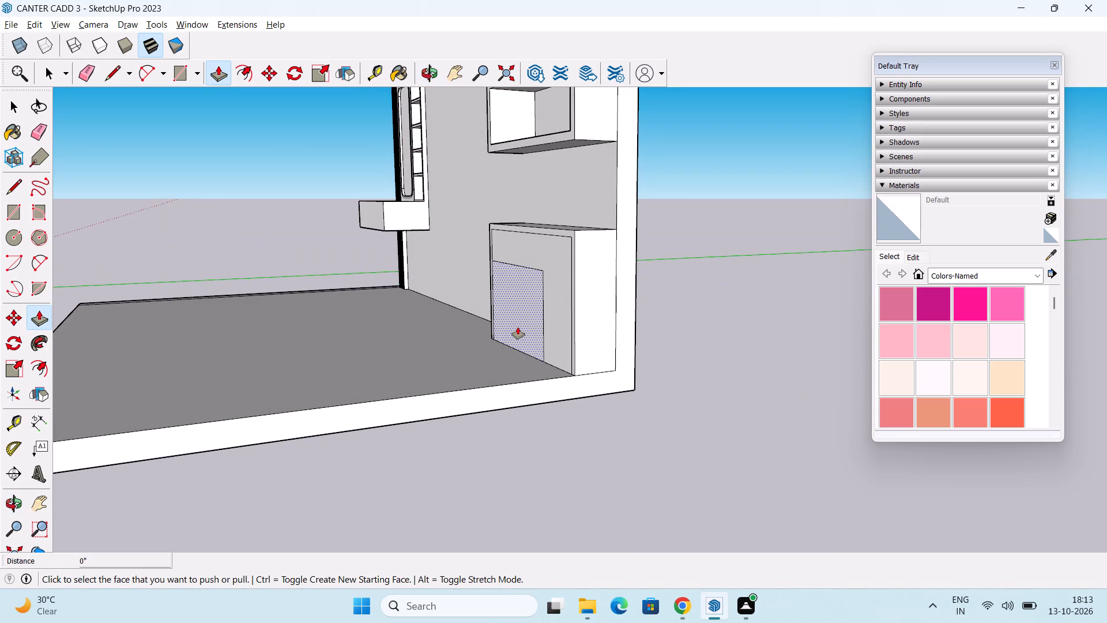
left_click(518, 327)
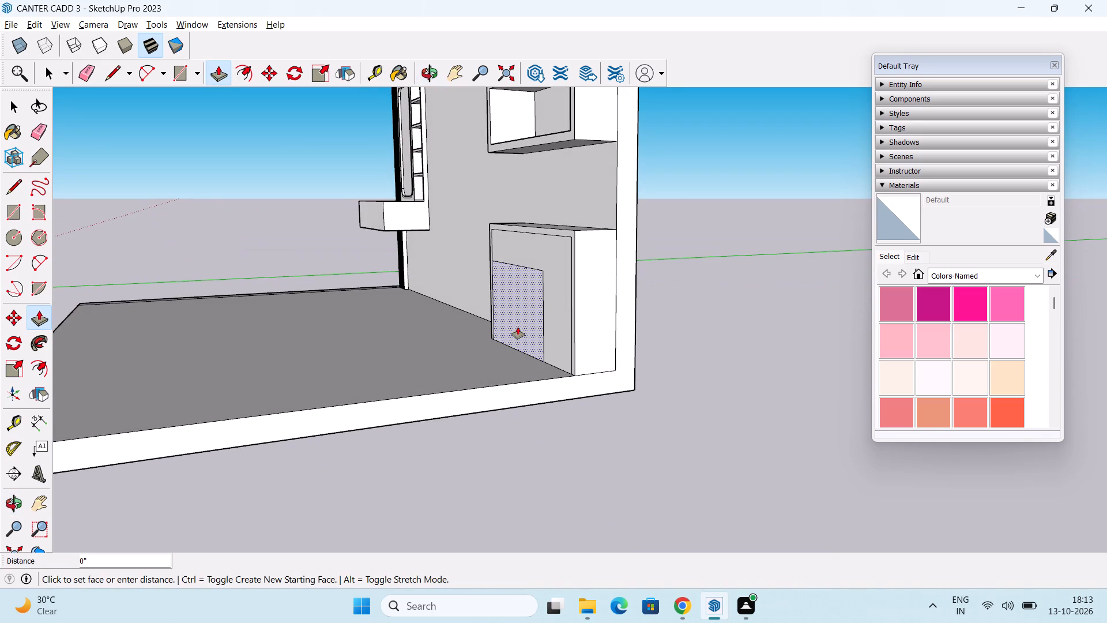
left_click(617, 325)
Push the back face of the lower cabinet's opening 3" deeper.
middle_click_drag(516, 326, 637, 366)
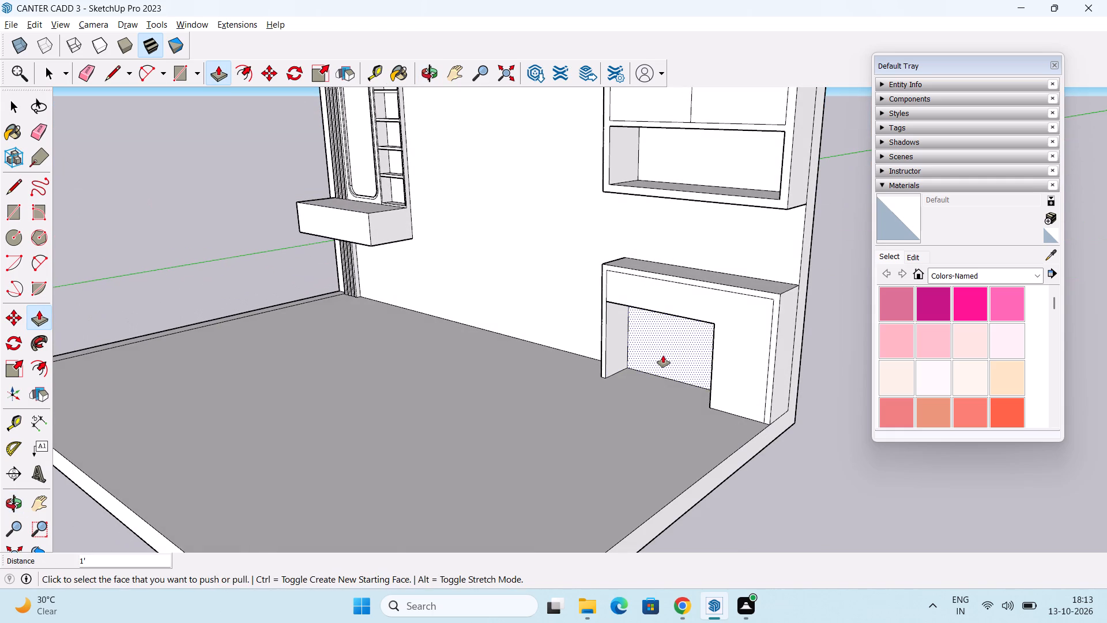
left_click(663, 355)
type("3\"")
key("Return")
key("space")
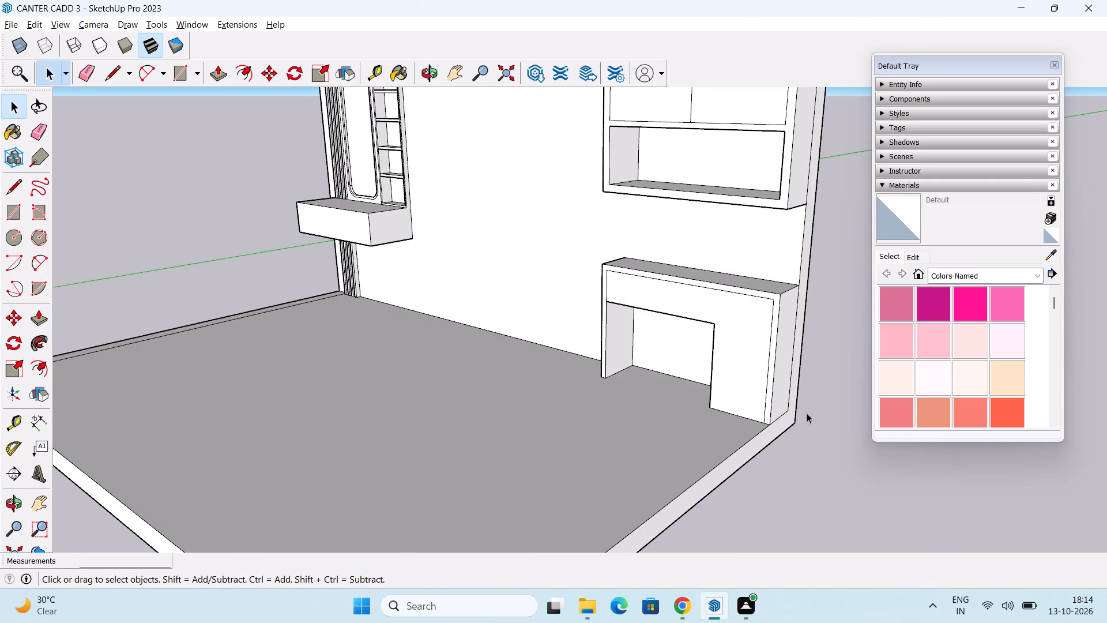
left_click(829, 467)
Examine the back wall and the recessed lower cabinet from several angles and distances.
middle_click_drag(715, 358, 803, 351)
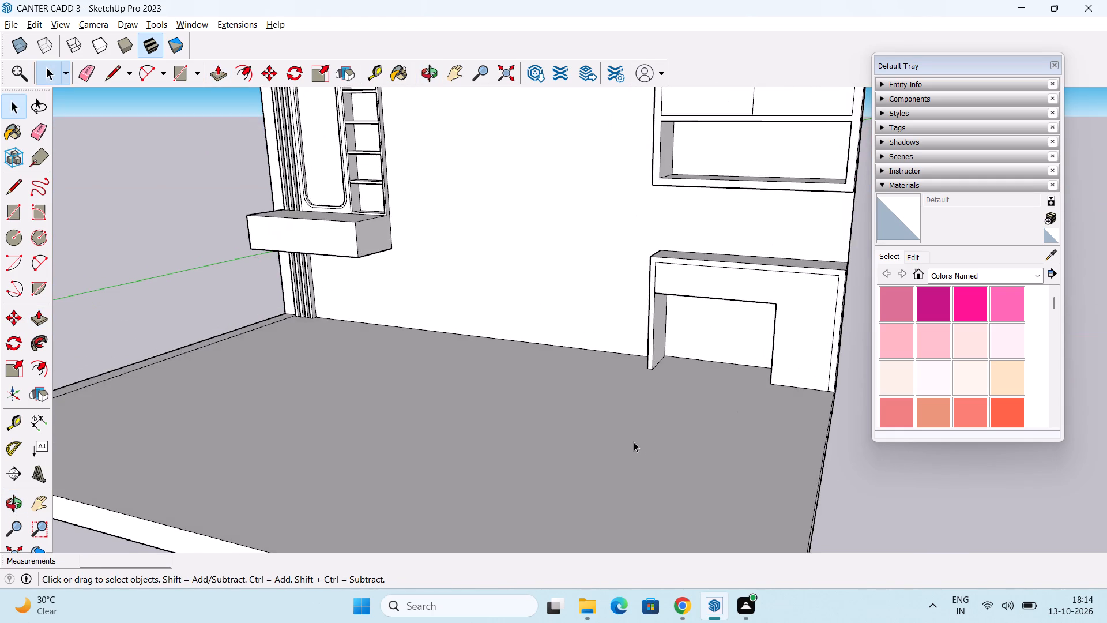
scroll(634, 442, "down", 1)
middle_click_drag(579, 457, 699, 440)
middle_click_drag(663, 421, 582, 464, "shift")
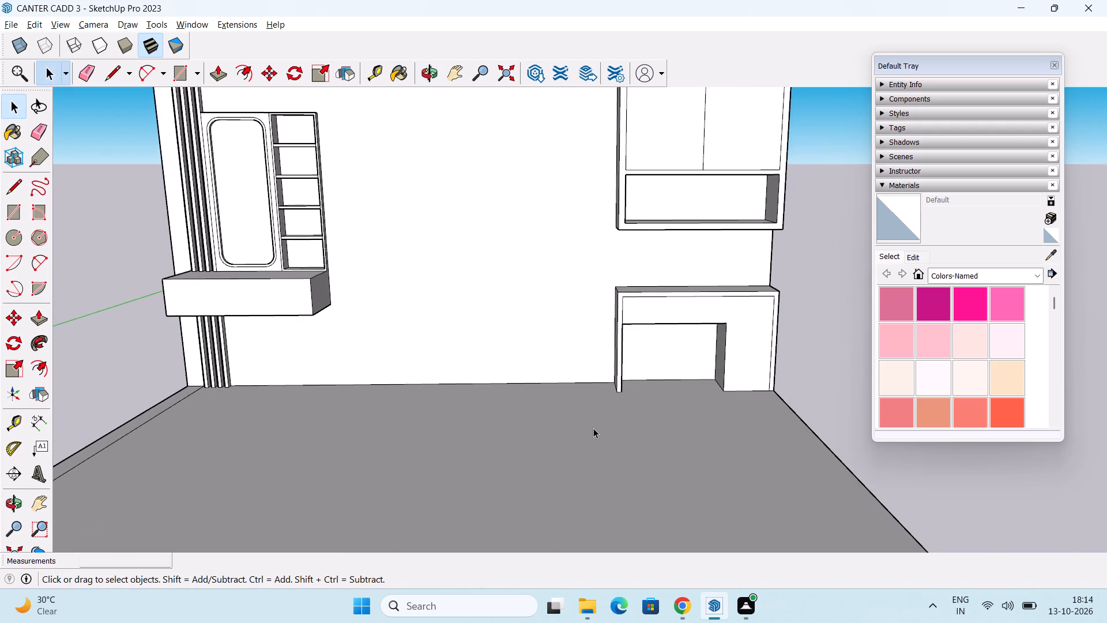
scroll(593, 427, "down", 2)
middle_click_drag(630, 434, 616, 406)
middle_click_drag(653, 414, 705, 440)
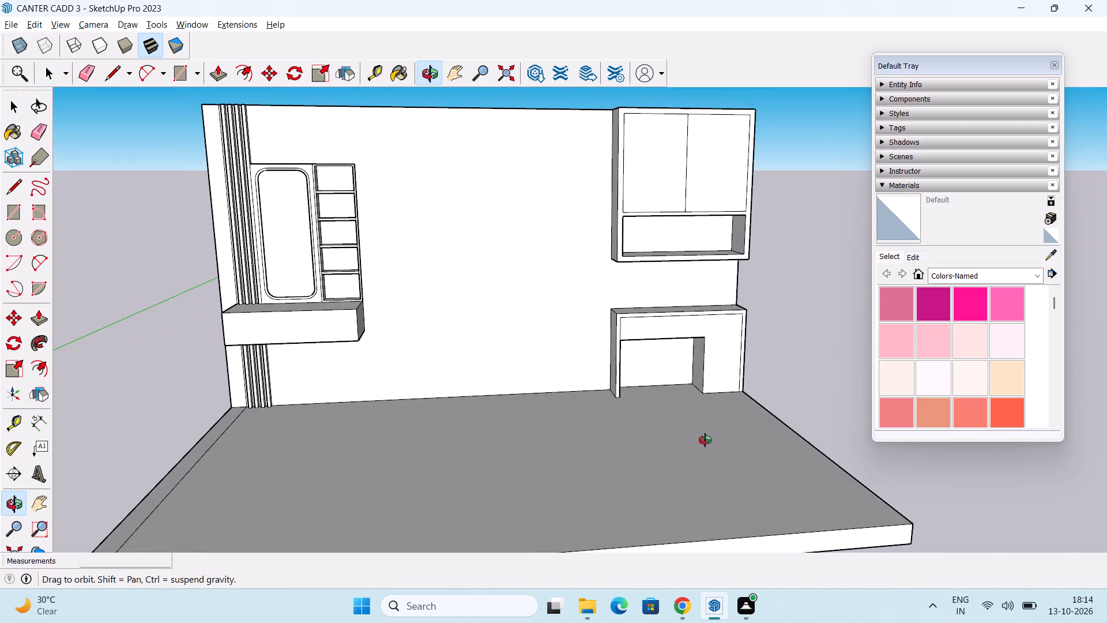
middle_click_drag(705, 440, 732, 433)
scroll(640, 387, "up", 1)
middle_click_drag(759, 429, 676, 447)
middle_click_drag(682, 440, 646, 468)
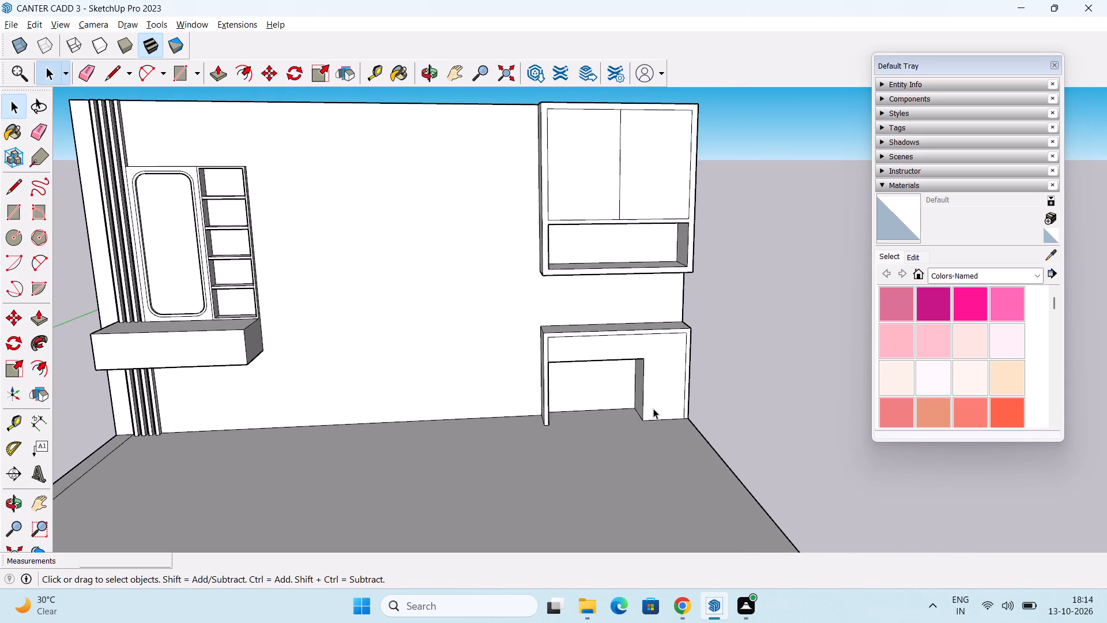
Draw a line about 1' 4 11/16" long from the lower cabinet opening's upper-right corner across to the inset right edge.
scroll(653, 408, "up", 3)
key("l")
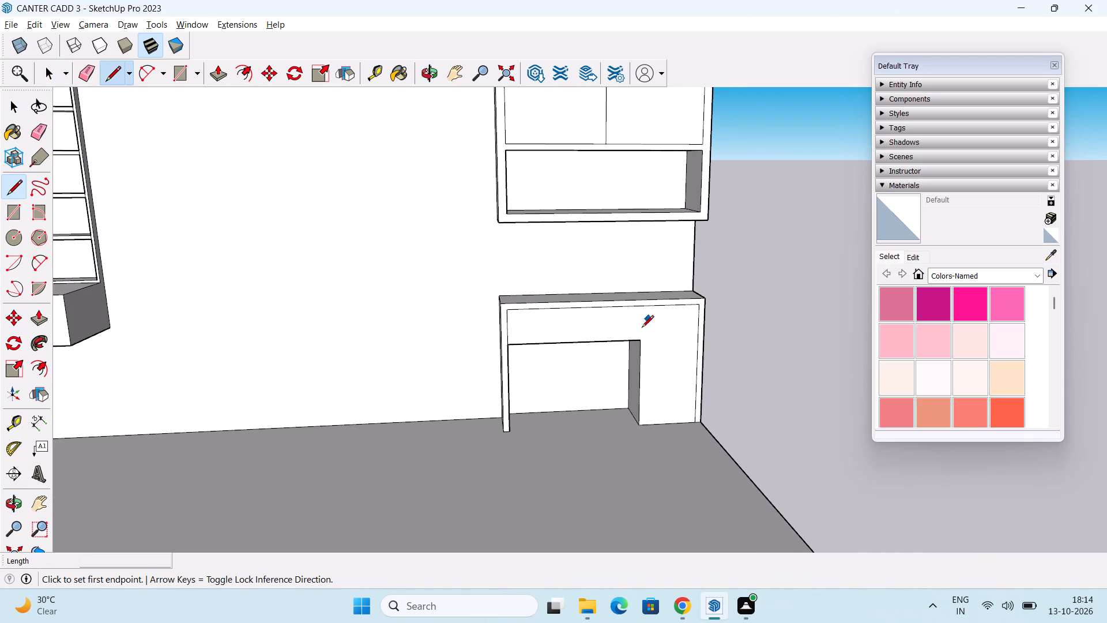
left_click(641, 343)
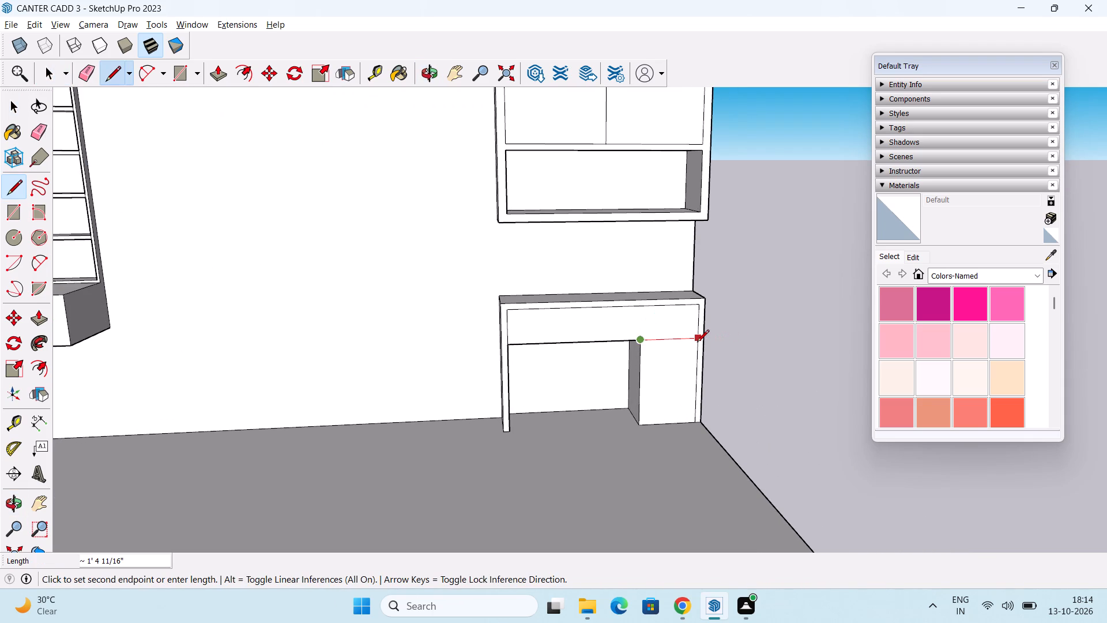
left_click(697, 343)
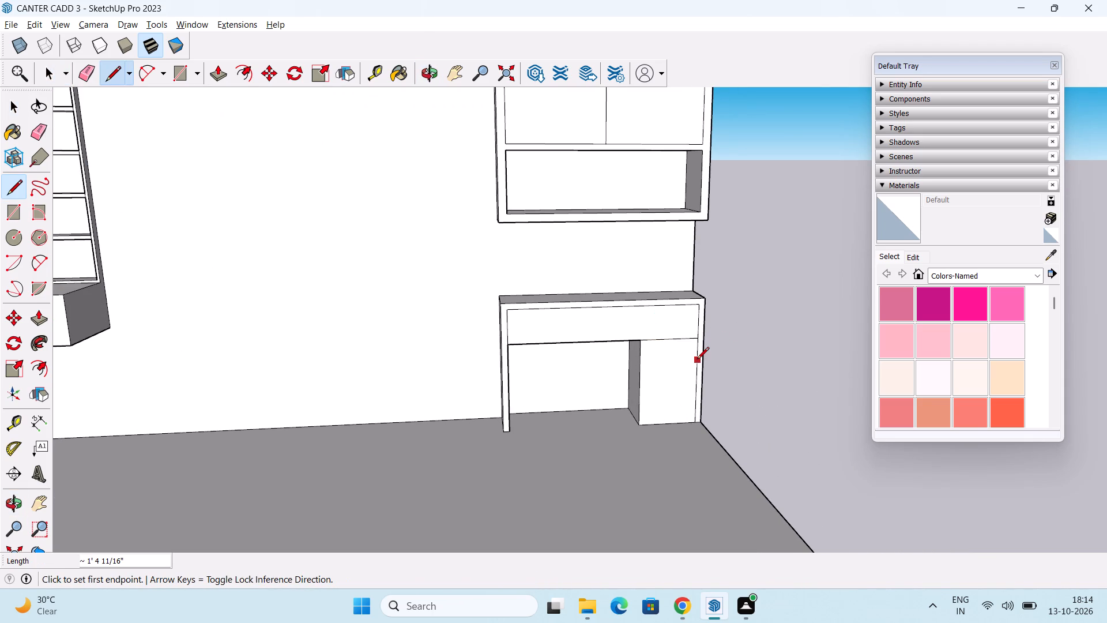
key("space")
Draw a line about 1' 4 11/16" long across the lower cabinet's right panel just above the floor, marking a skirting strip.
middle_click_drag(688, 386, 692, 367)
middle_click_drag(681, 407, 690, 352, "shift")
scroll(659, 373, "up", 2)
key("l")
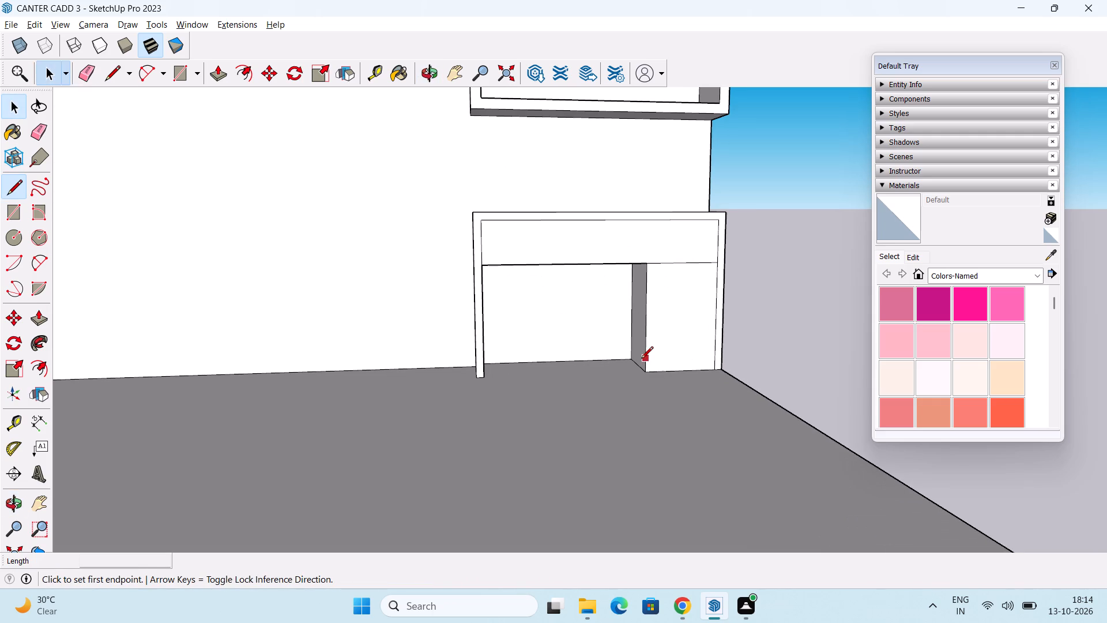
scroll(641, 359, "up", 2)
left_click(643, 367)
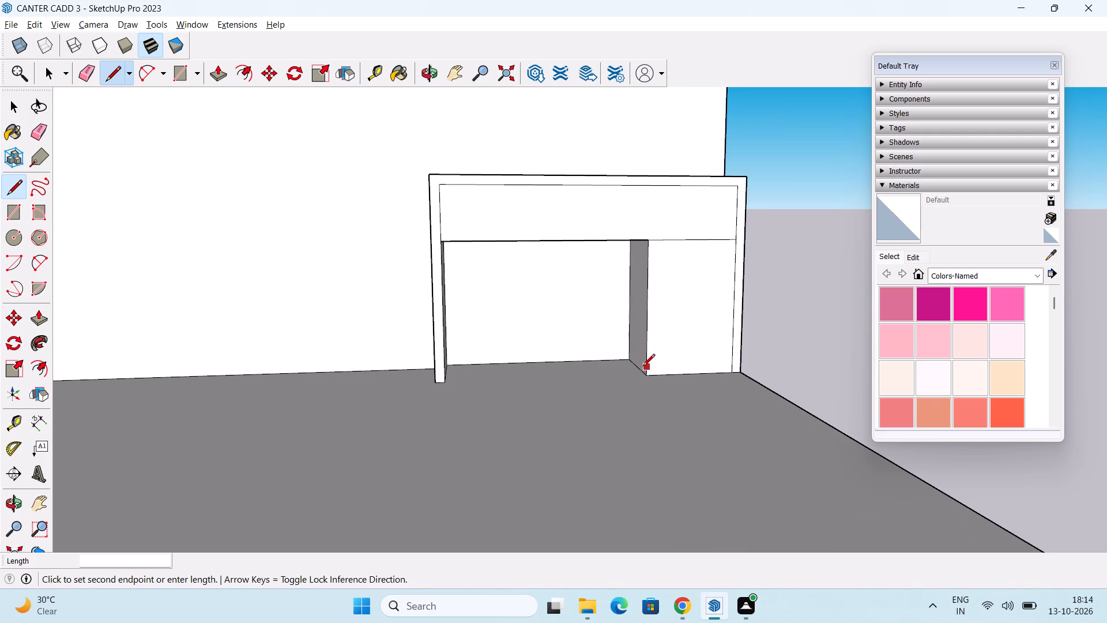
scroll(732, 364, "up", 3)
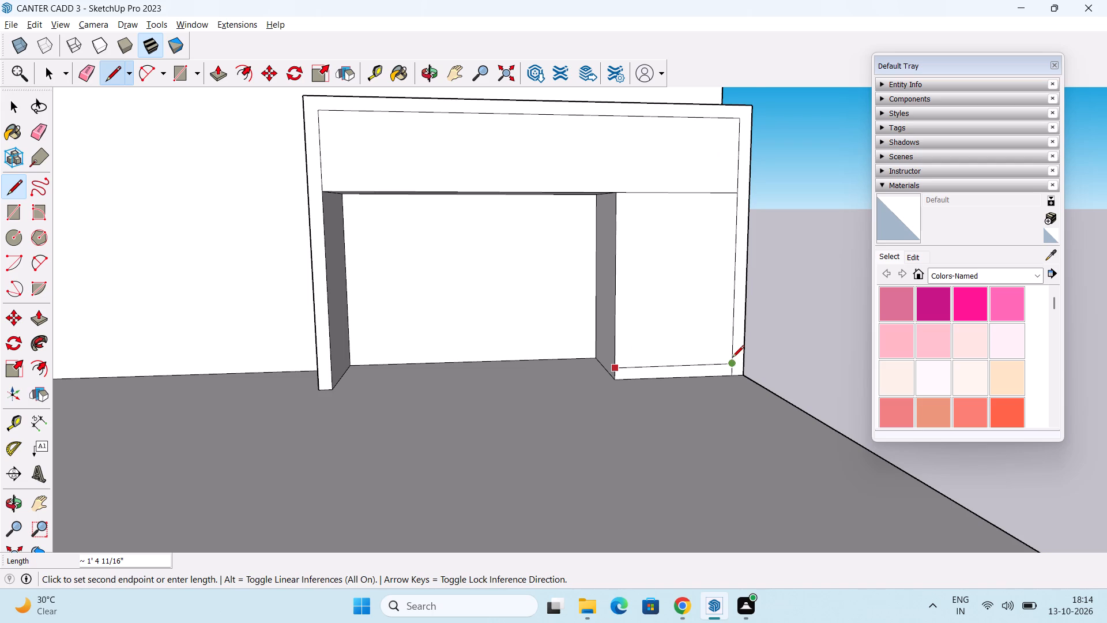
scroll(731, 361, "up", 2)
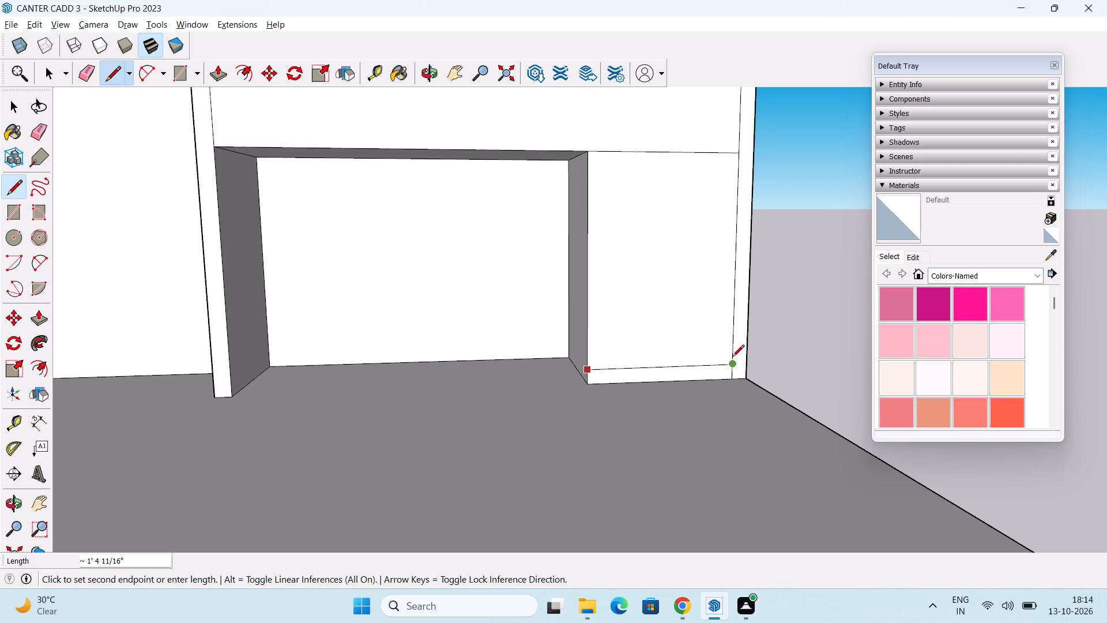
scroll(732, 370, "up", 3)
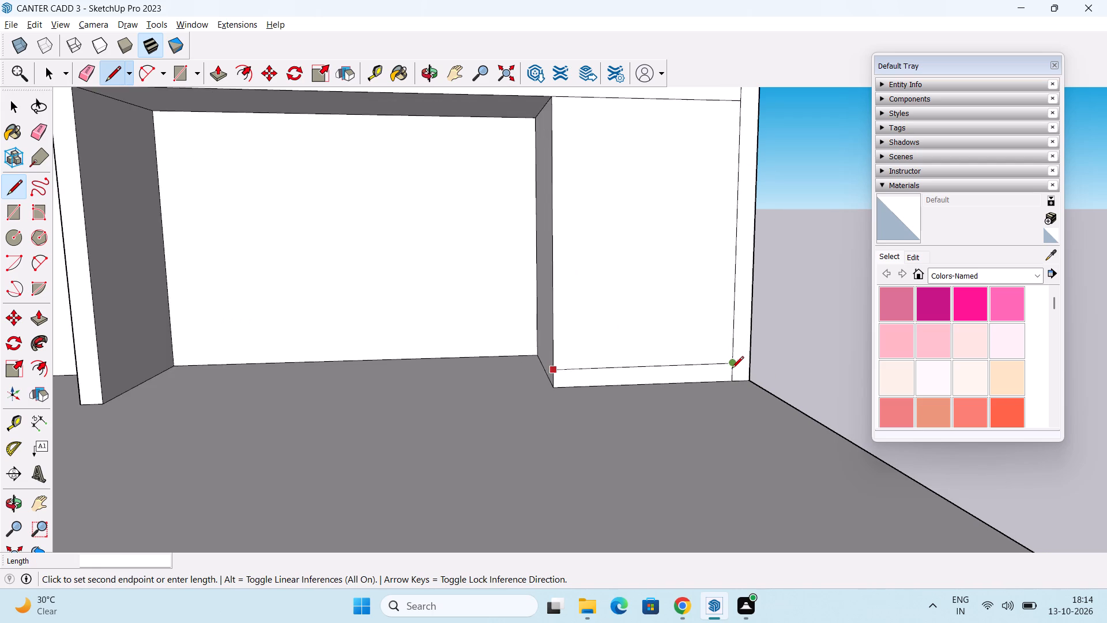
scroll(732, 369, "up", 1)
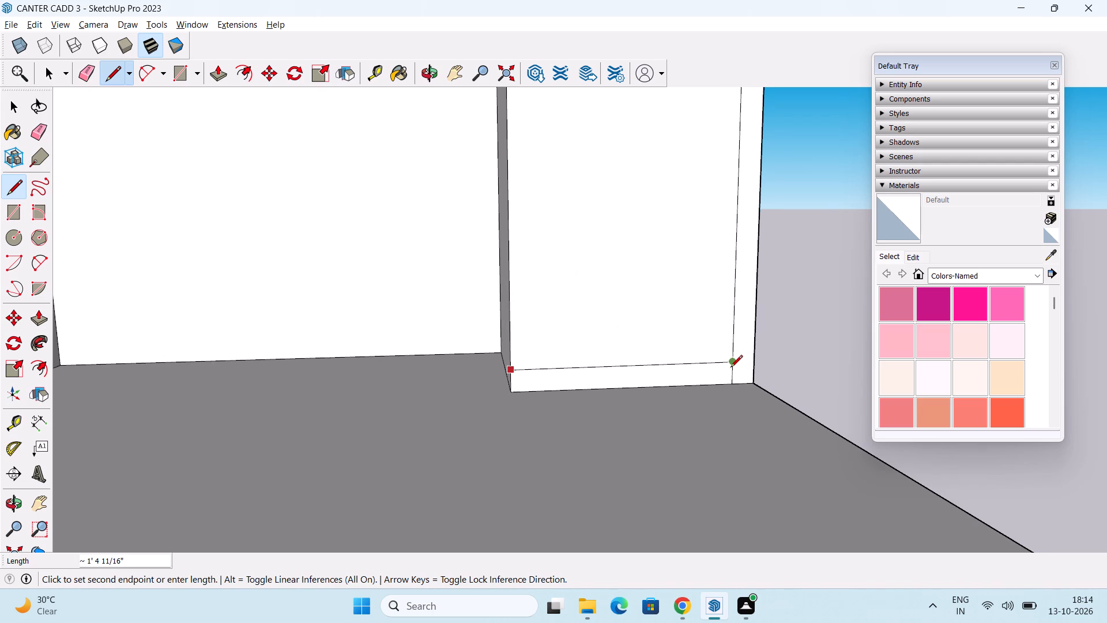
scroll(731, 369, "up", 1)
scroll(733, 367, "down", 9)
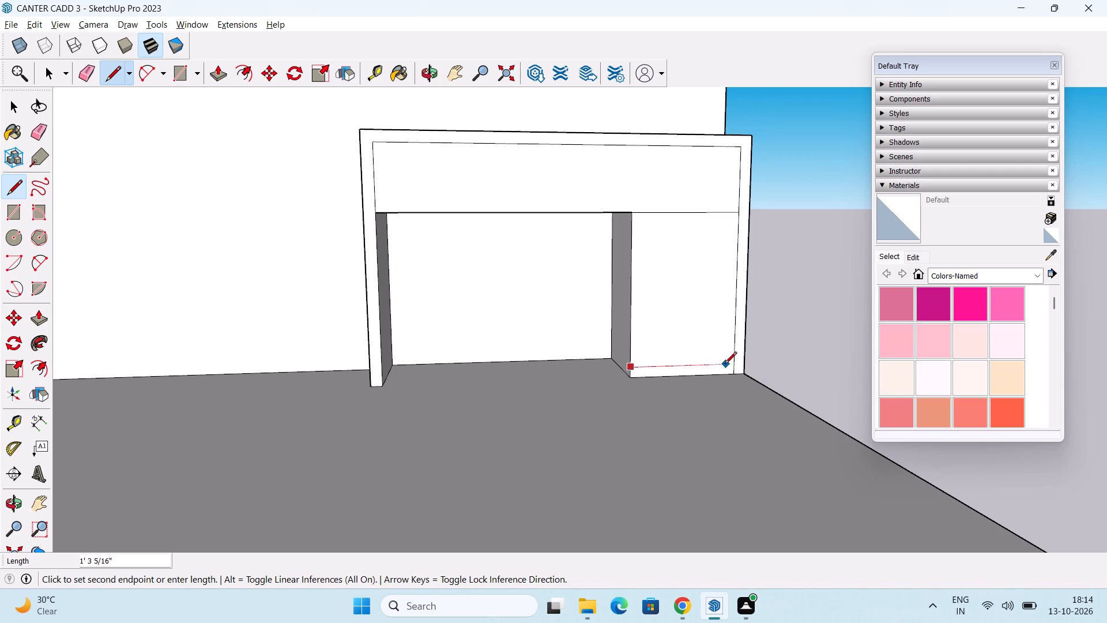
scroll(724, 365, "up", 2)
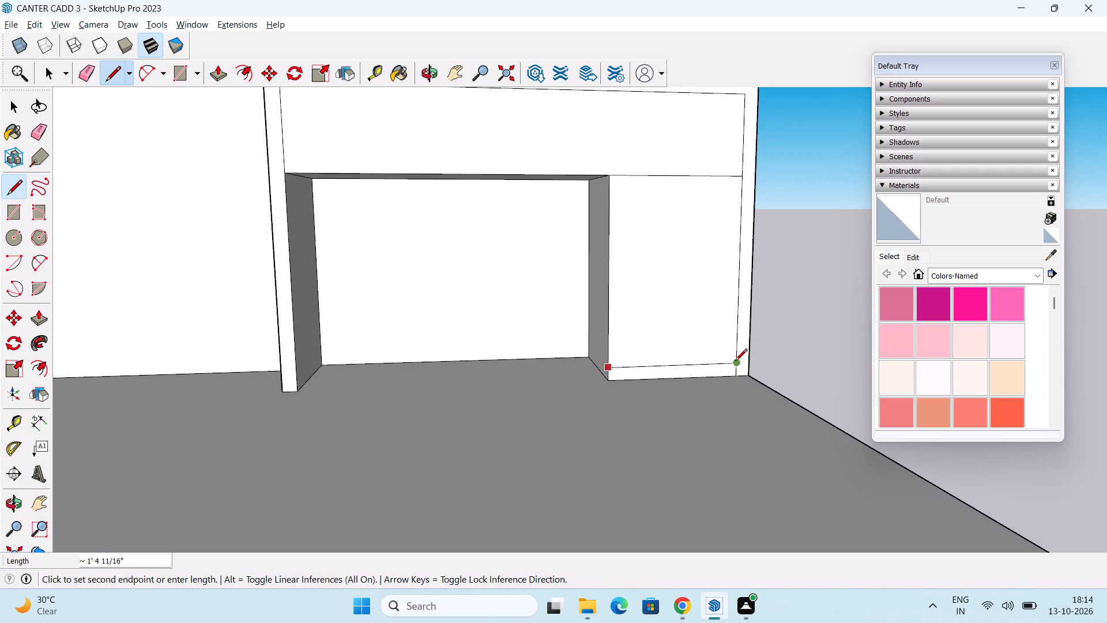
left_click(735, 362)
key("space")
Push the skirting strip under the lower cabinet's right panel inward 3".
key("p")
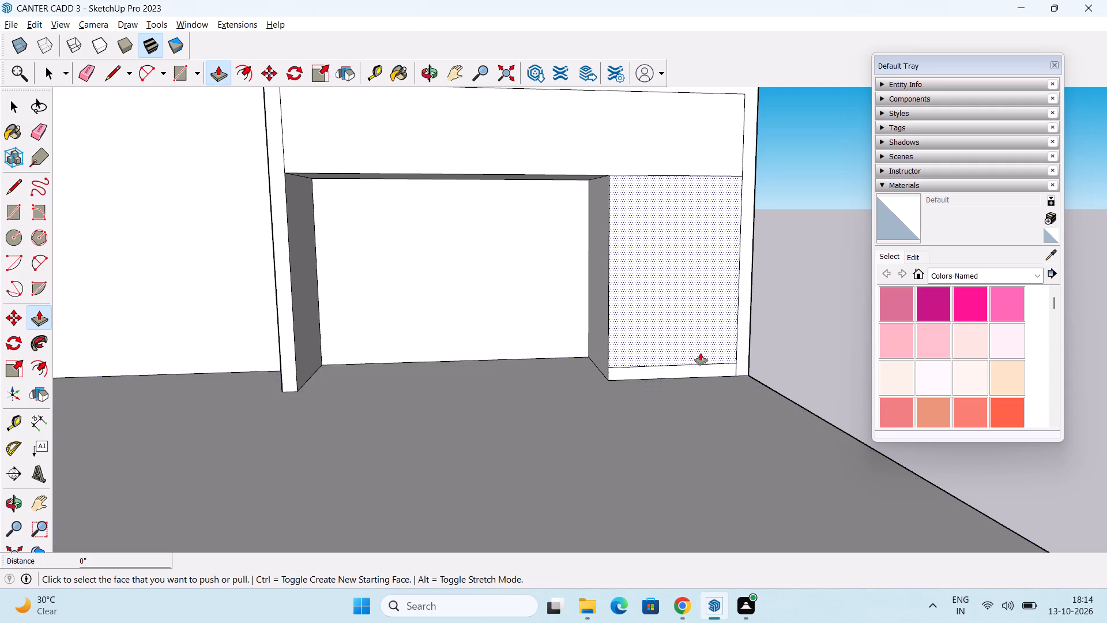
left_click(692, 370)
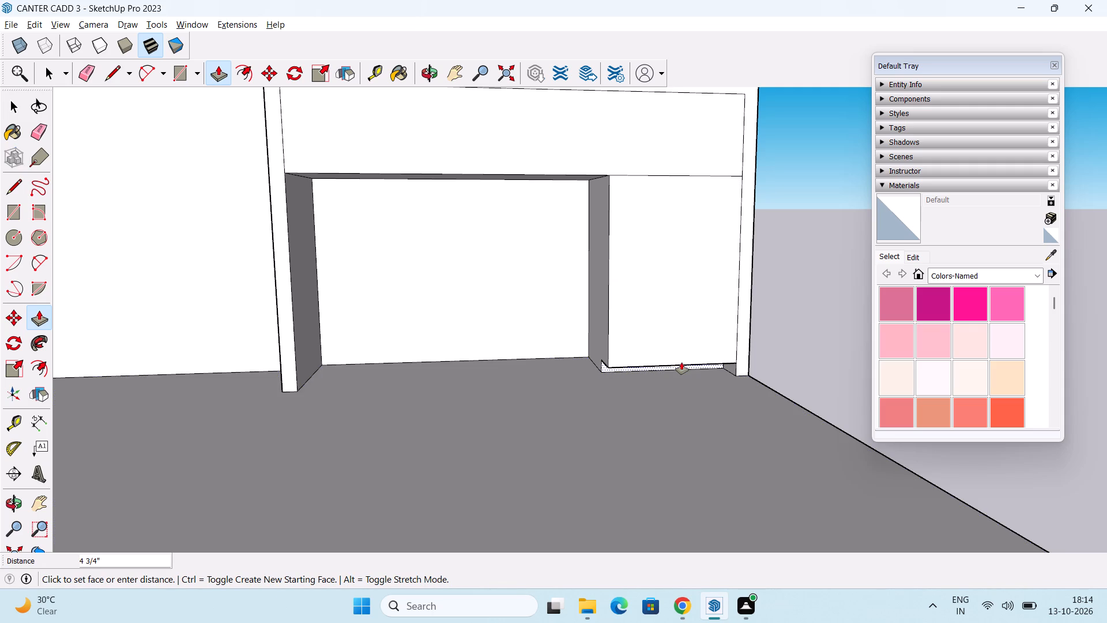
key("3")
key("shift+quotedbl")
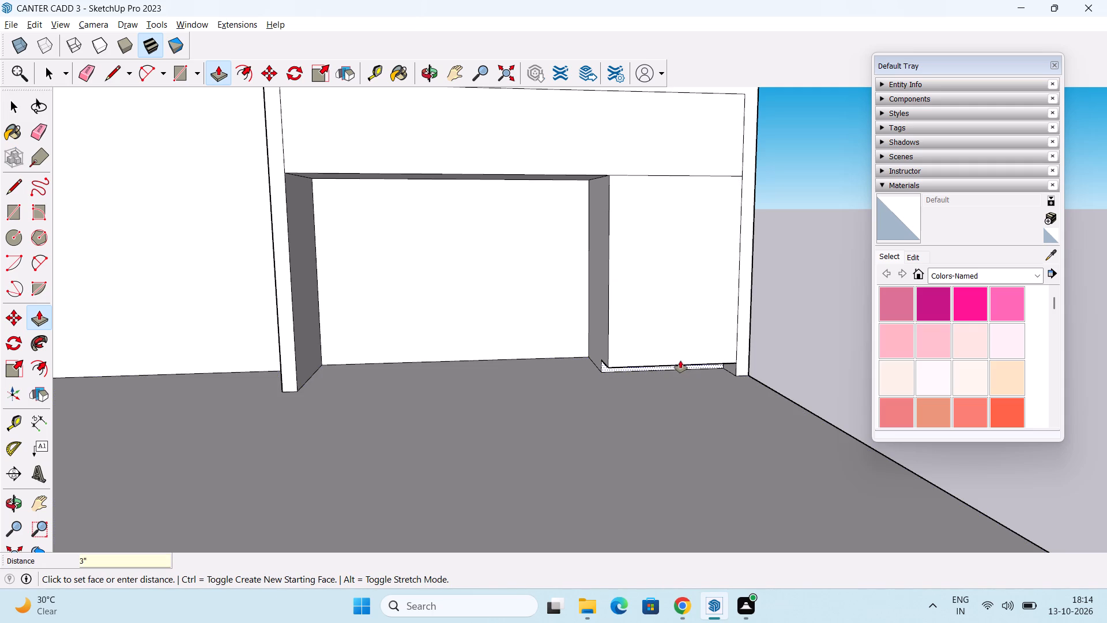
key("Return")
Examine the lower cabinet's recessed base and the whole back wall from several angles and distances.
scroll(681, 393, "down", 2)
middle_click_drag(681, 408, 728, 395)
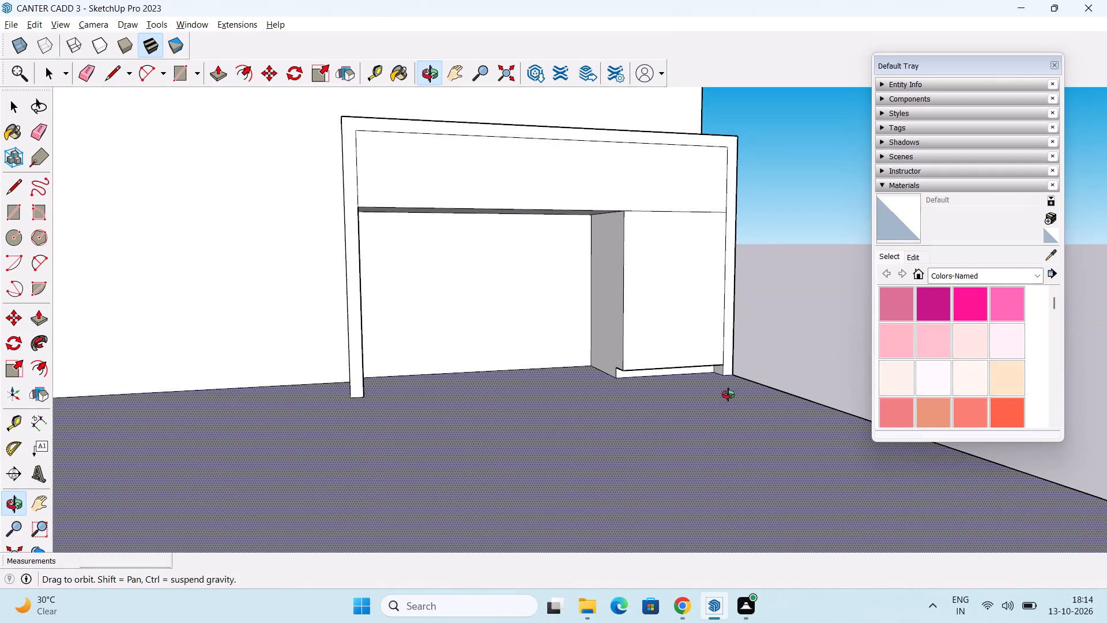
middle_click_drag(728, 395, 728, 397)
middle_click(702, 400)
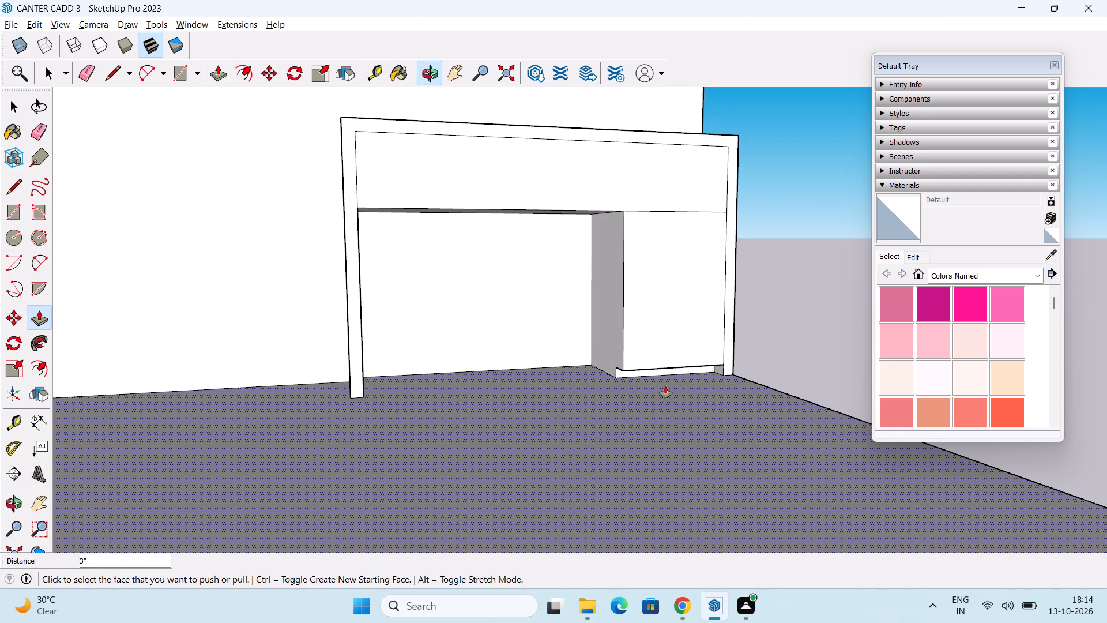
key("space")
scroll(556, 365, "down", 3)
middle_click_drag(559, 387, 559, 381)
scroll(576, 369, "down", 9)
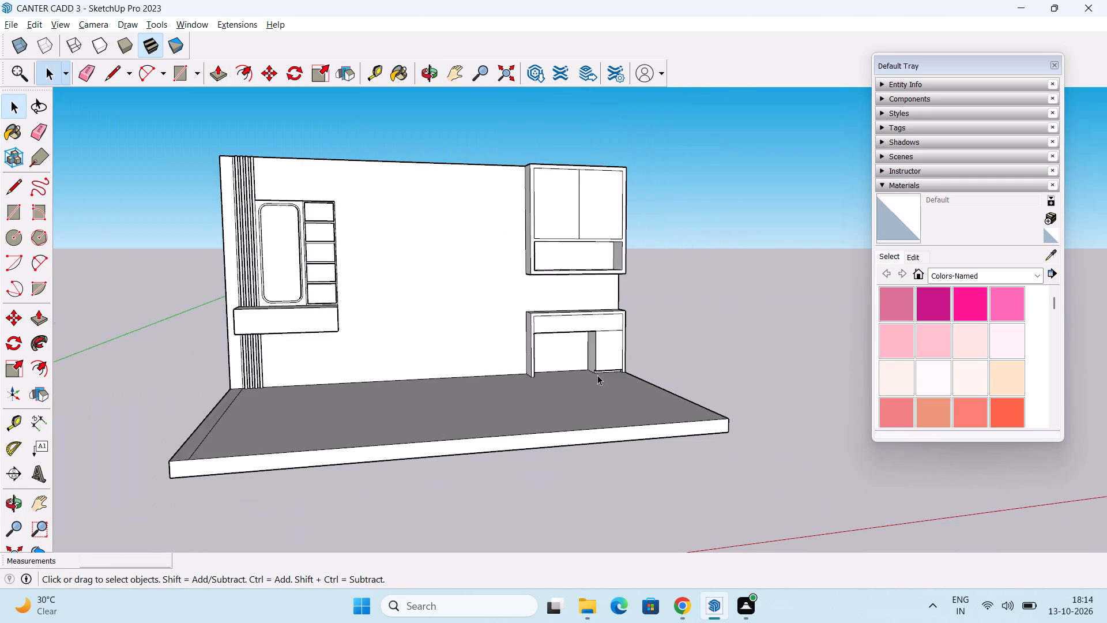
scroll(597, 375, "down", 4)
middle_click_drag(598, 377, 615, 423)
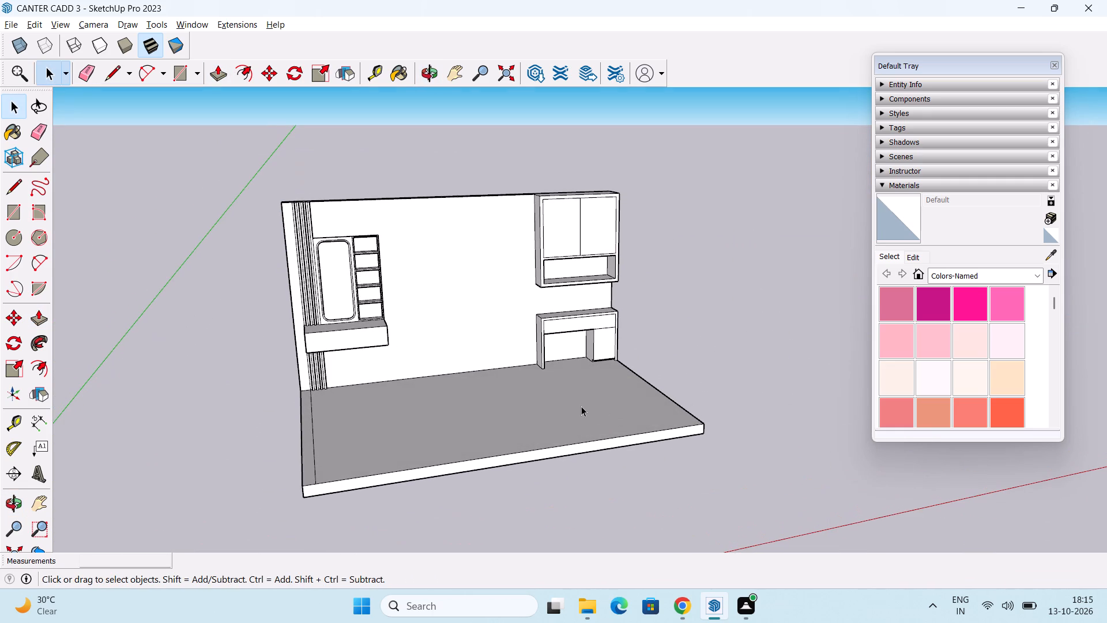
middle_click_drag(581, 406, 516, 430, "shift")
middle_click_drag(397, 422, 413, 408)
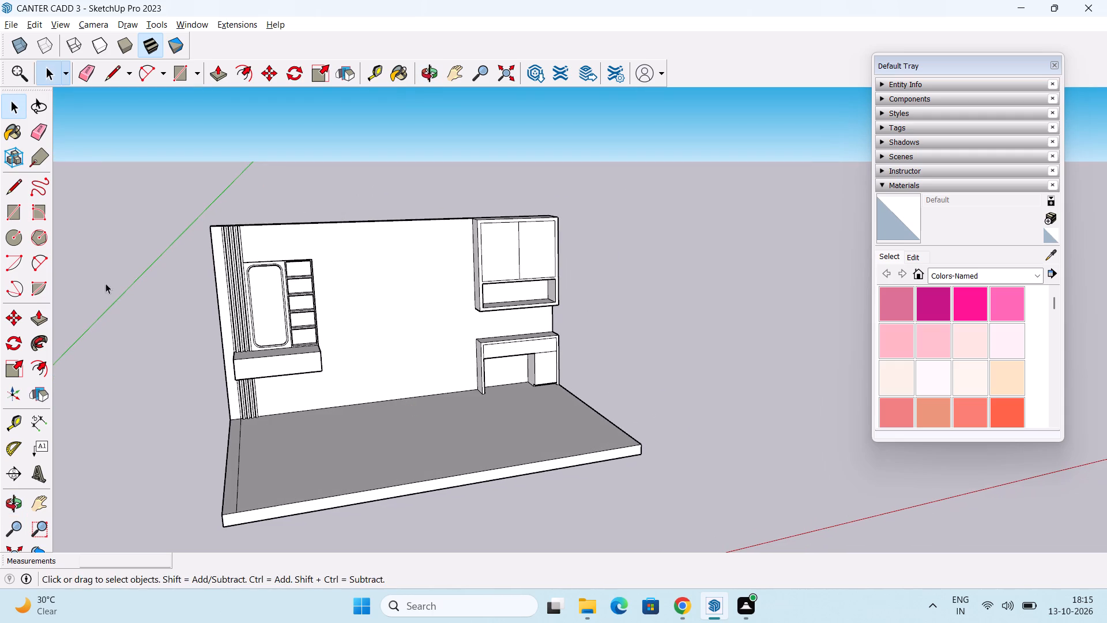
Offset the front face outline of the wall-mounted box below the rounded panel inward by about 1 9/16".
left_click(14, 374)
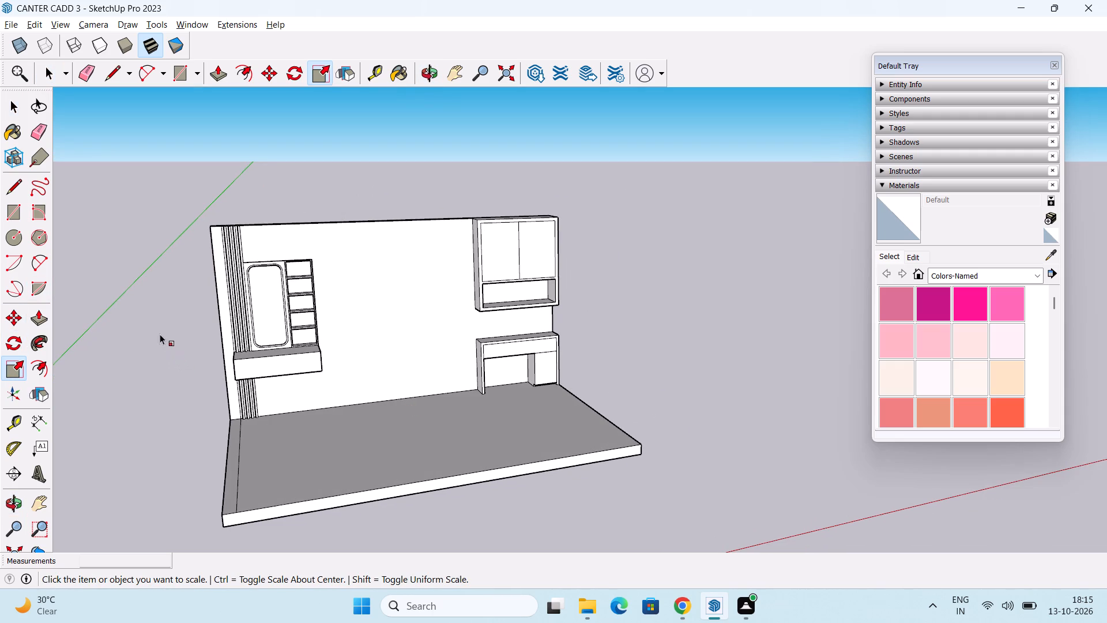
key("space")
left_click(47, 367)
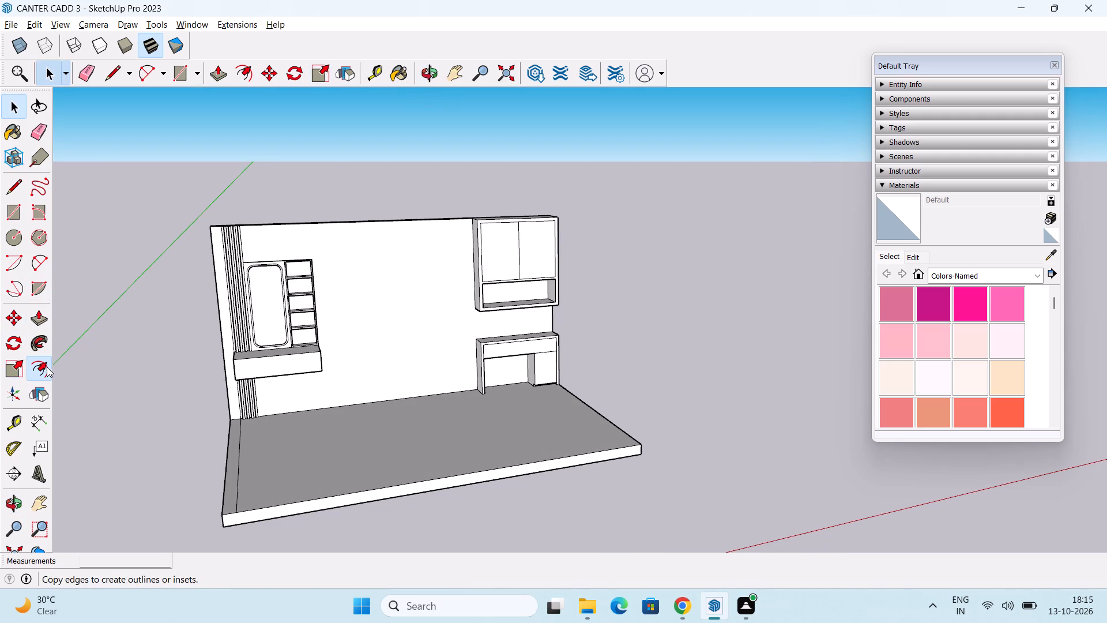
scroll(241, 338, "up", 7)
middle_click_drag(235, 402, 273, 346)
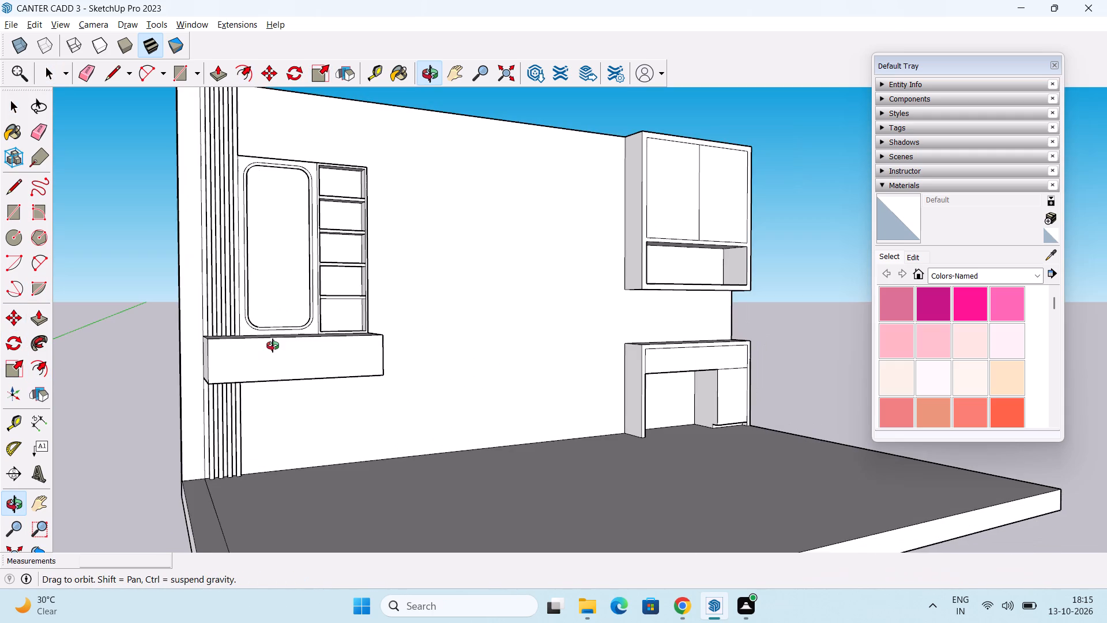
middle_click_drag(273, 346, 265, 348)
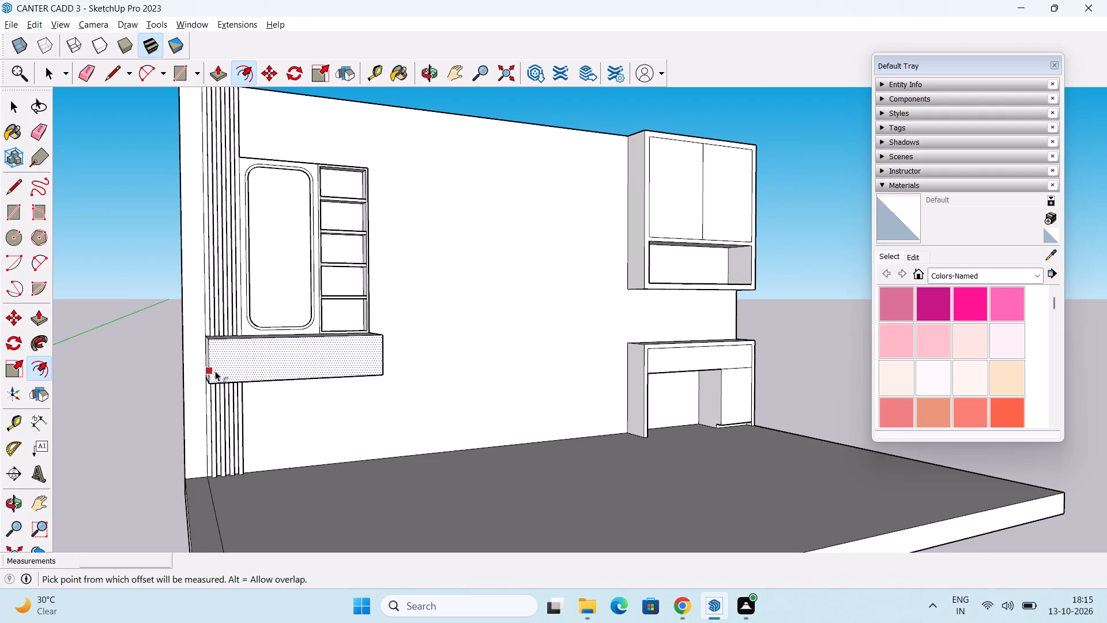
left_click(215, 367)
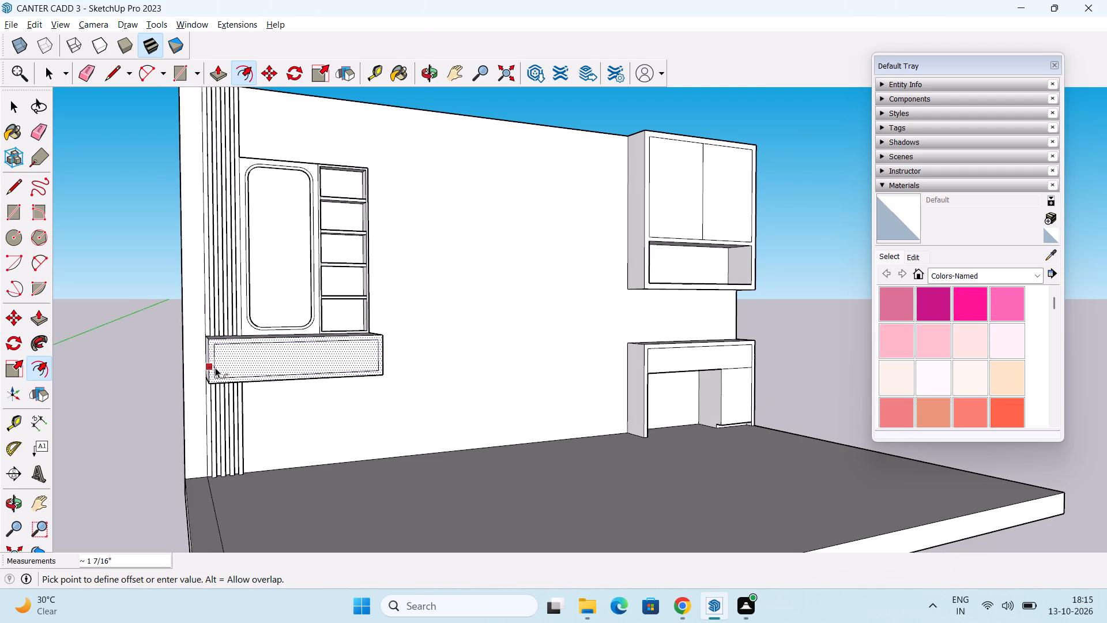
left_click(215, 367)
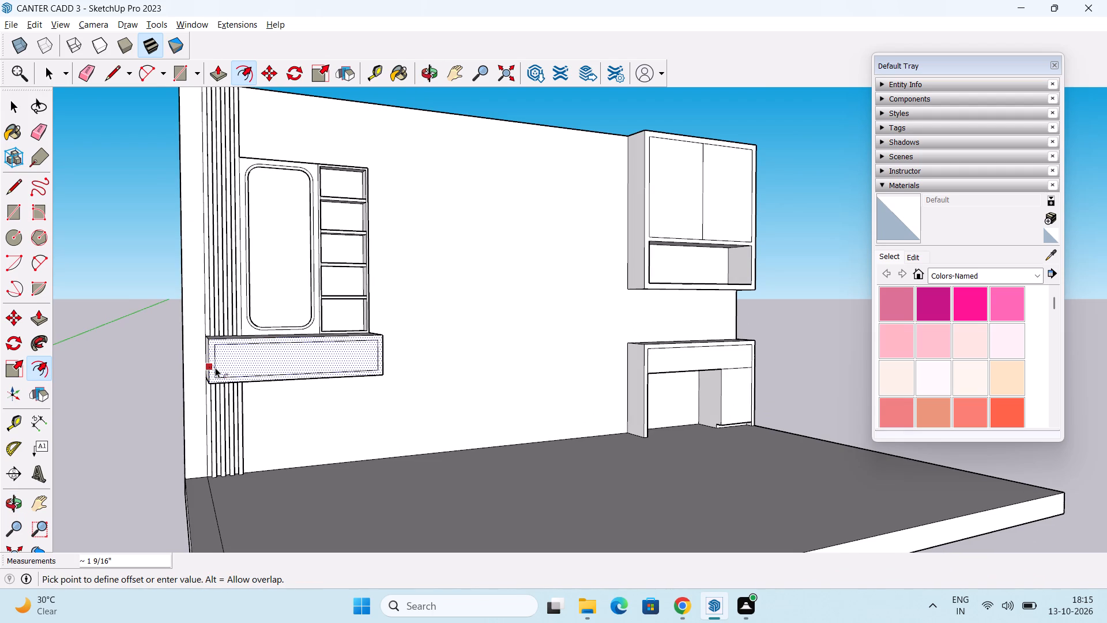
middle_click_drag(229, 370, 187, 374)
key("space")
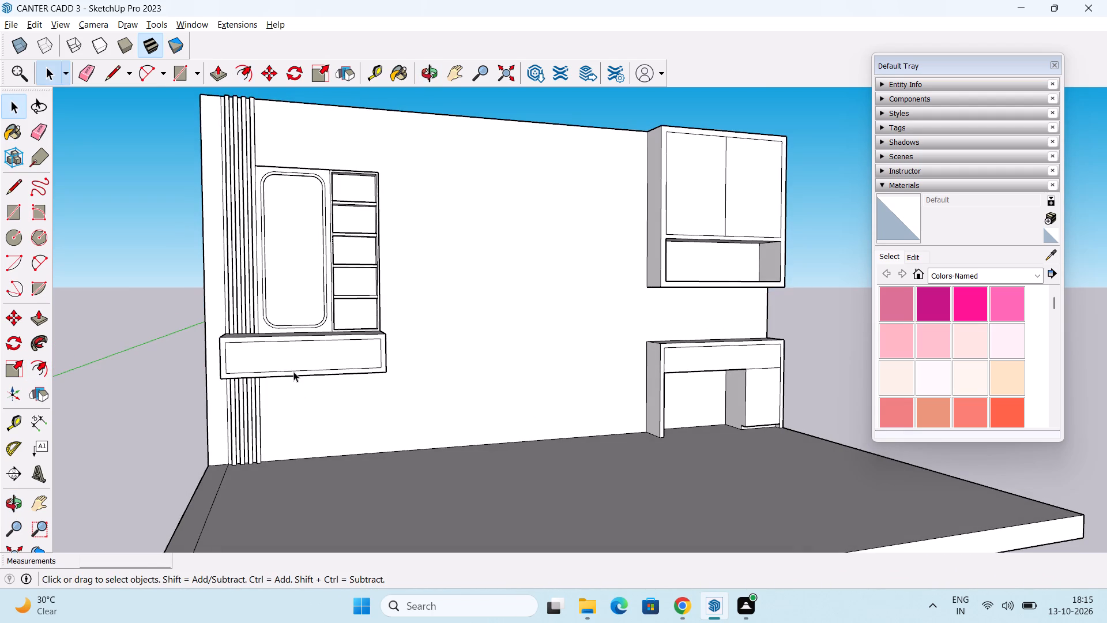
Move the inset outline's bottom edge down about 1 9/16" onto the wall-mounted box's bottom edge.
left_click(314, 369)
scroll(317, 375, "up", 2)
key("m")
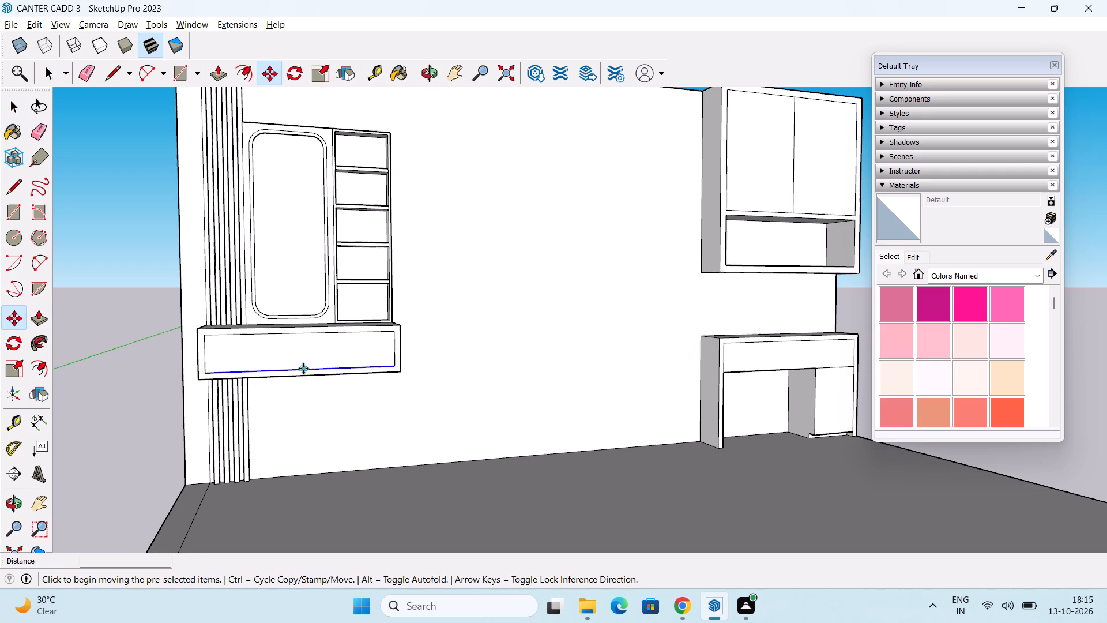
left_click(303, 369)
left_click(304, 375)
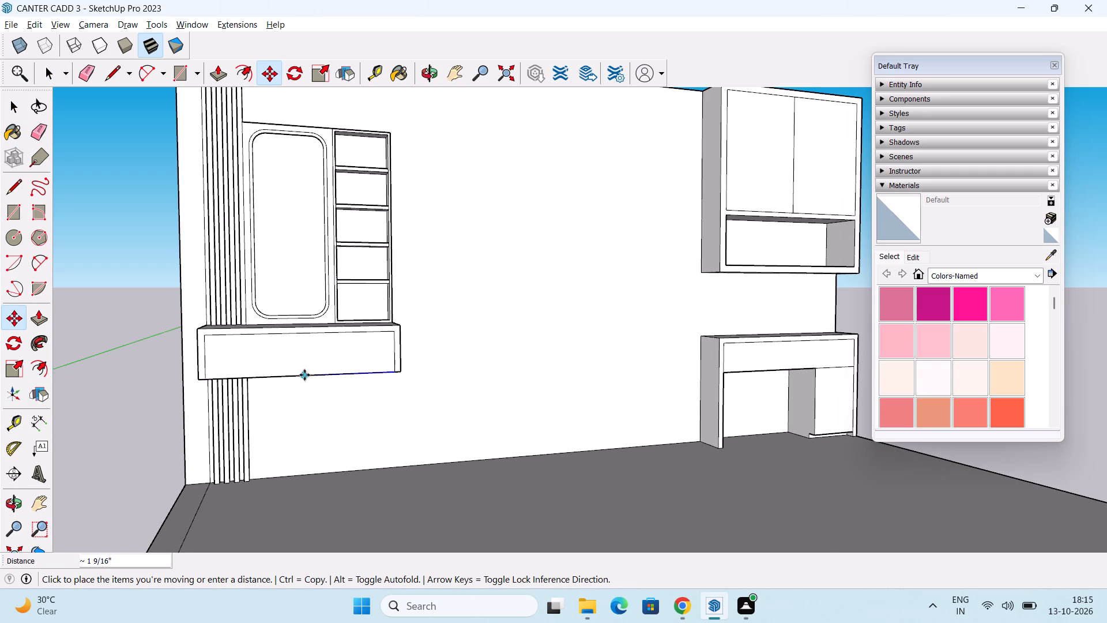
key("space")
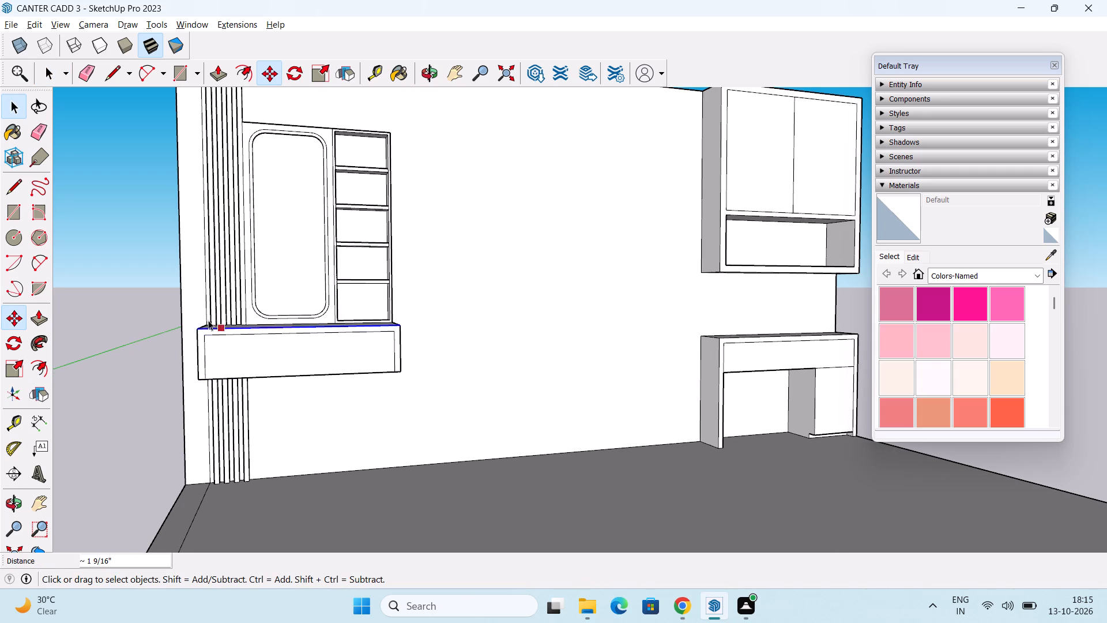
Examine the wall-mounted box's framed front and the full back wall from several angles.
scroll(155, 318, "down", 2)
middle_click_drag(165, 319, 301, 374)
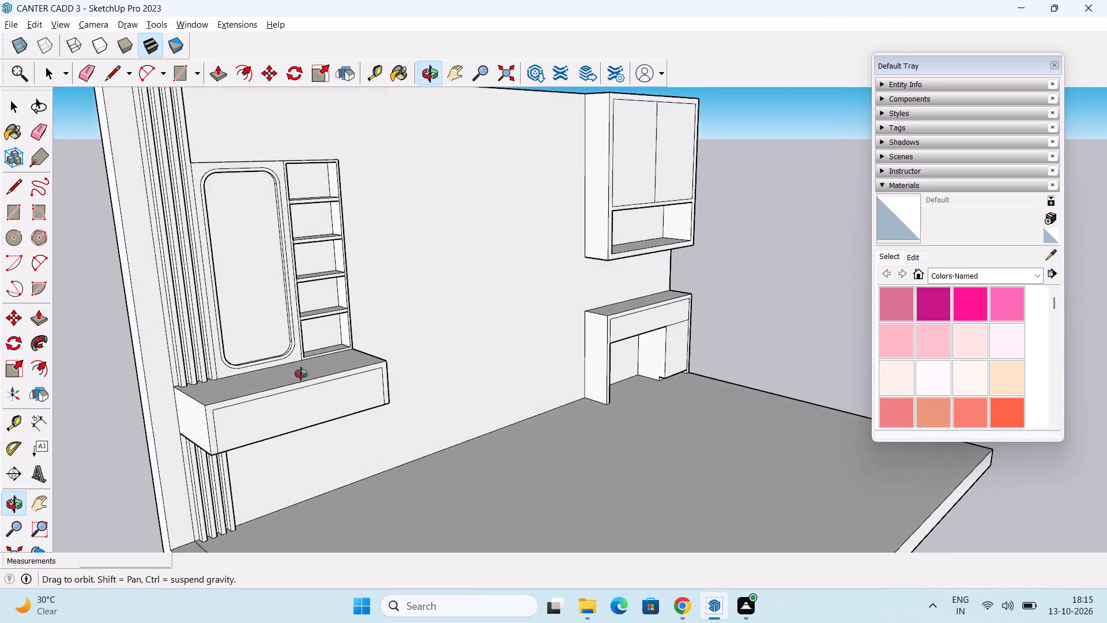
middle_click_drag(301, 374, 269, 349)
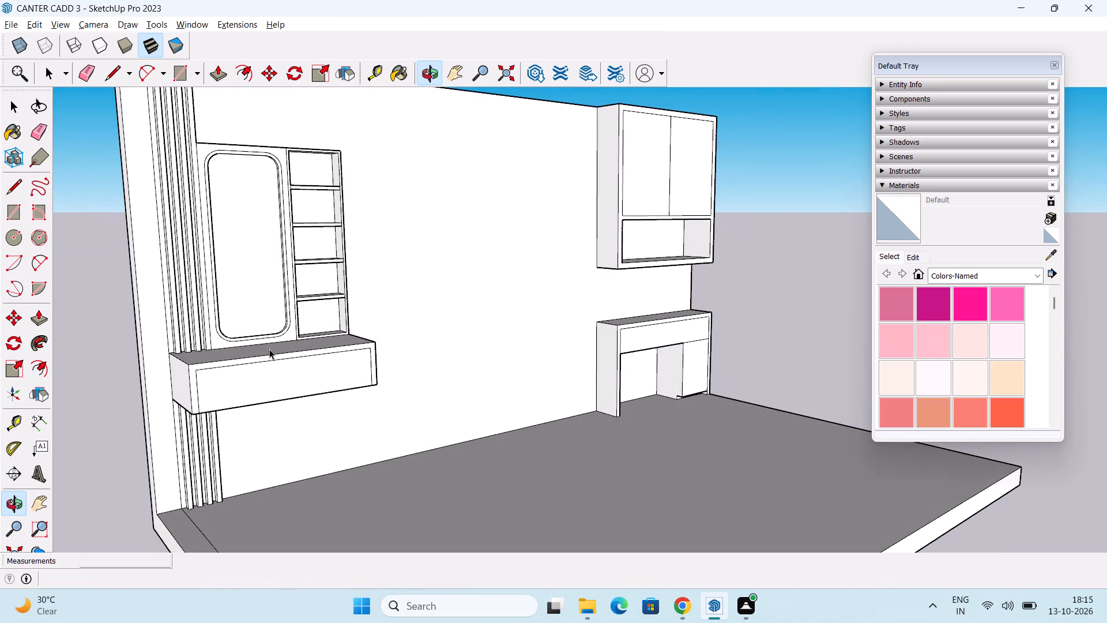
middle_click_drag(344, 428, 340, 401, "shift")
scroll(348, 388, "down", 2)
middle_click_drag(397, 391, 395, 400)
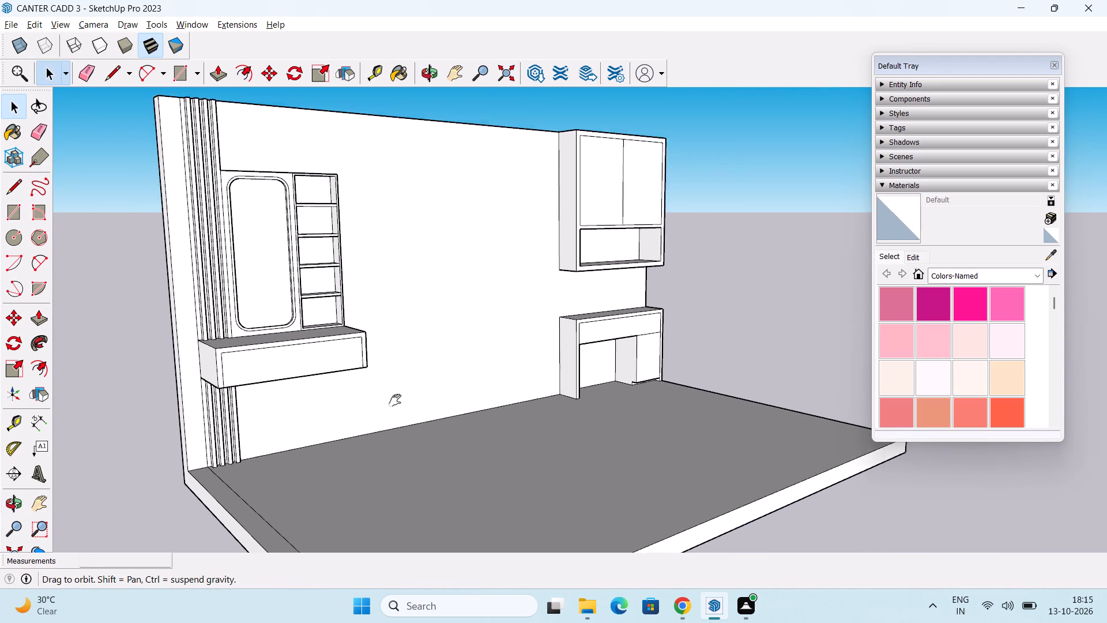
middle_click_drag(395, 400, 383, 427)
middle_click_drag(490, 478, 403, 477)
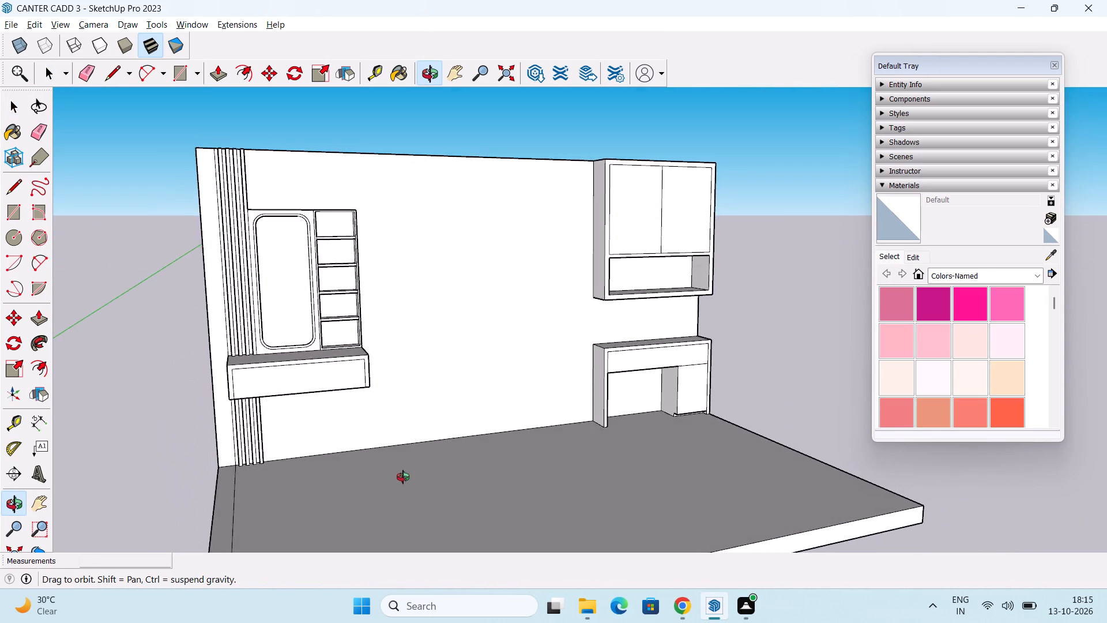
middle_click_drag(403, 477, 356, 455)
middle_click_drag(451, 476, 363, 451, "shift")
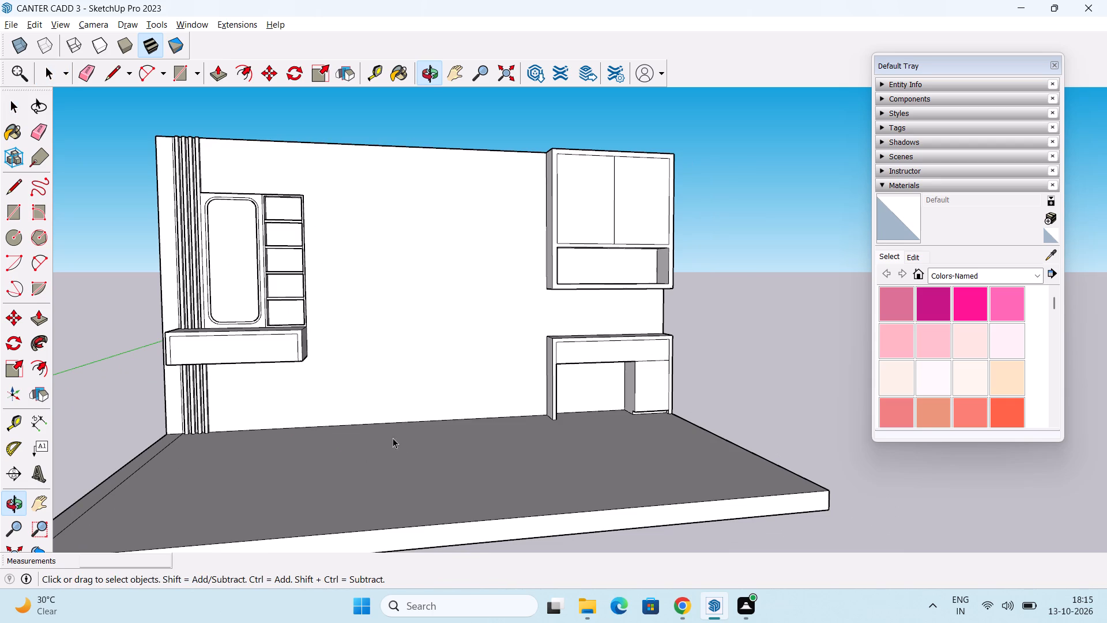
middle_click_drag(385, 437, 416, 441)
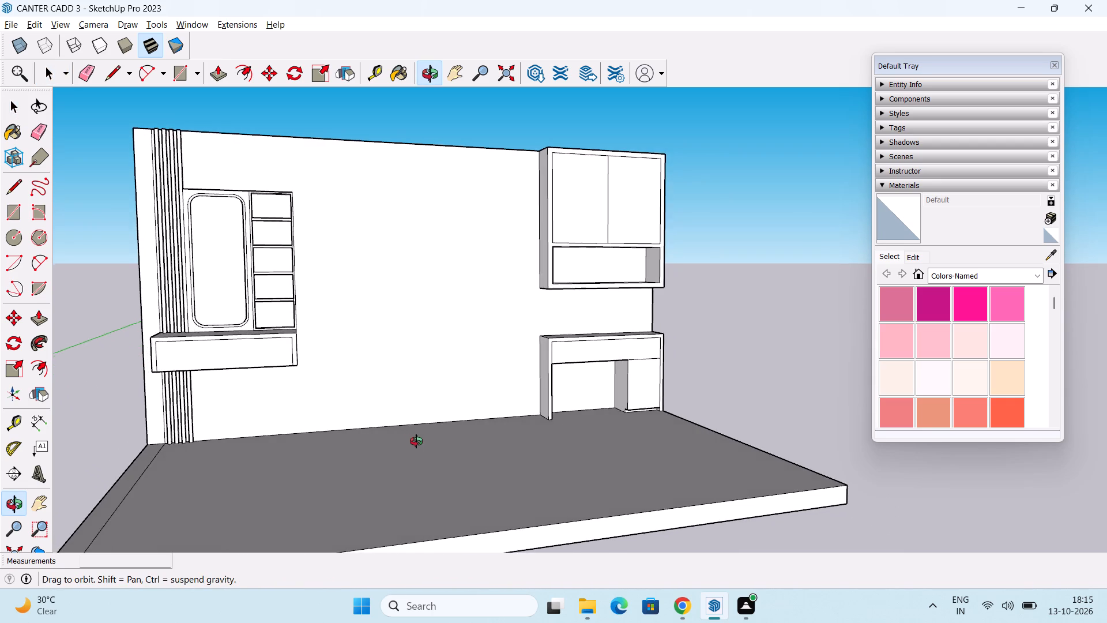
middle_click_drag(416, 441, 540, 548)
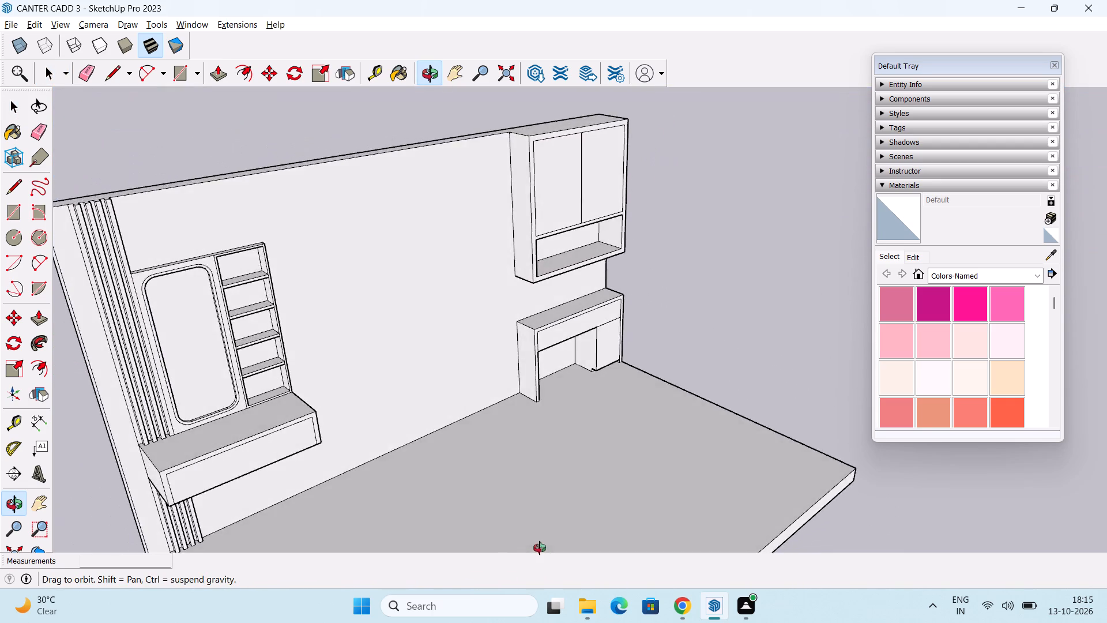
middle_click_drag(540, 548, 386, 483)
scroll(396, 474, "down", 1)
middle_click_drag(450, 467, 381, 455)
Switch to 3D Warehouse in Chrome and search its models for "BED".
key("alt+Tab")
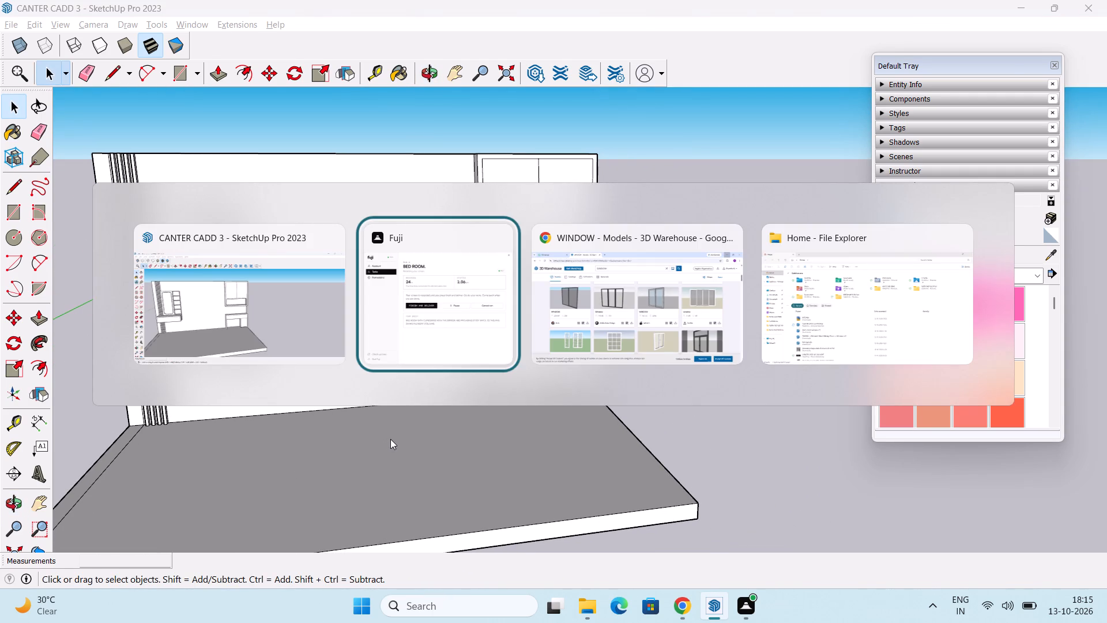
key("alt+Tab")
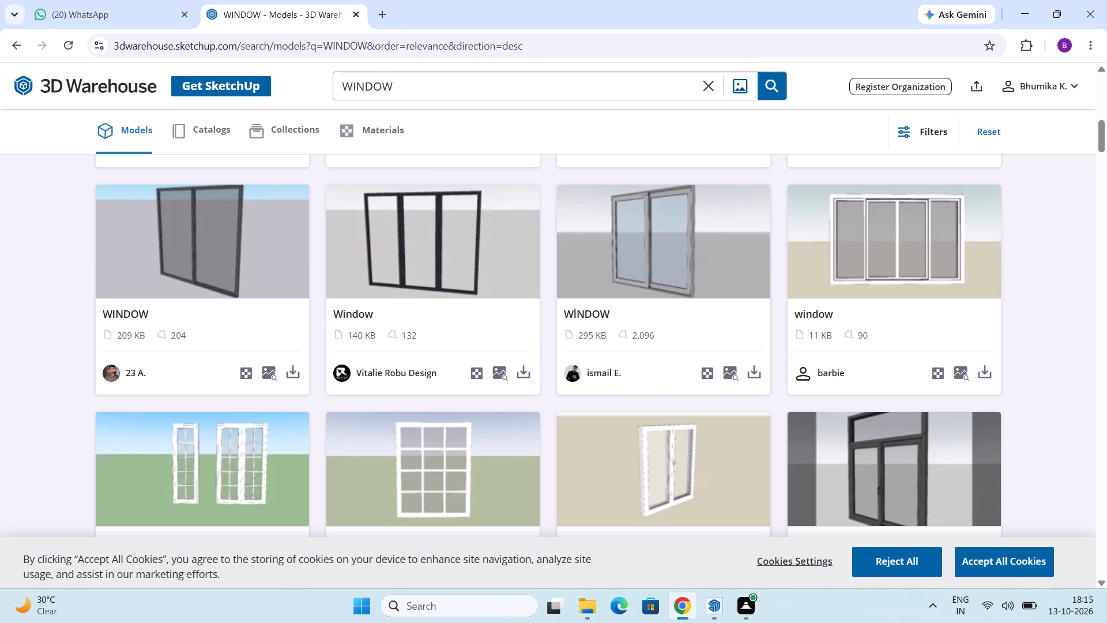
double_click(418, 80)
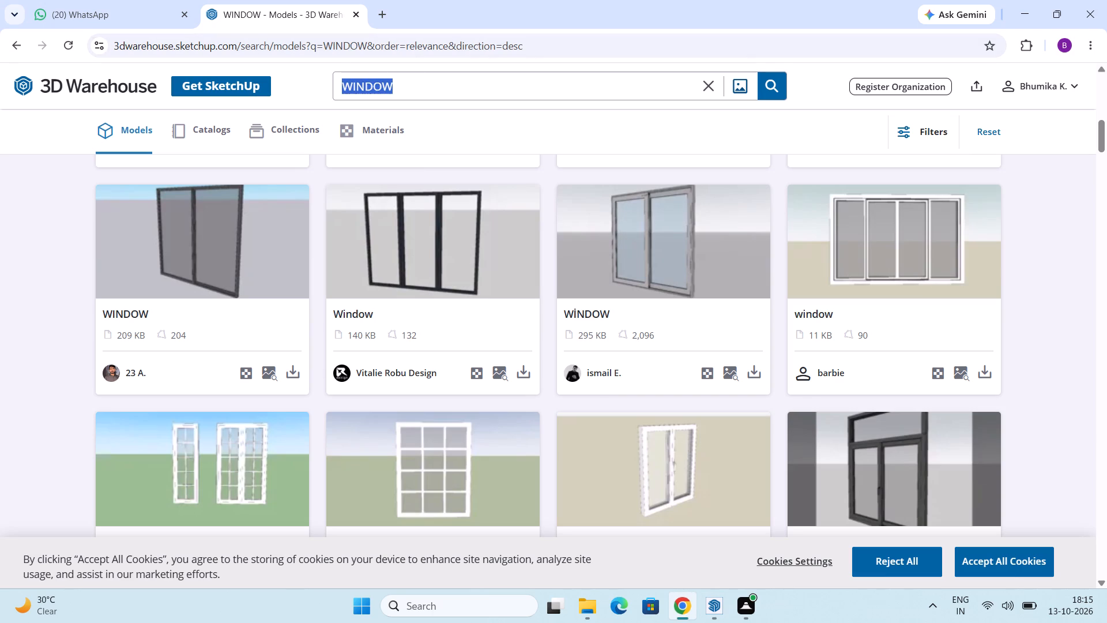
type("BED")
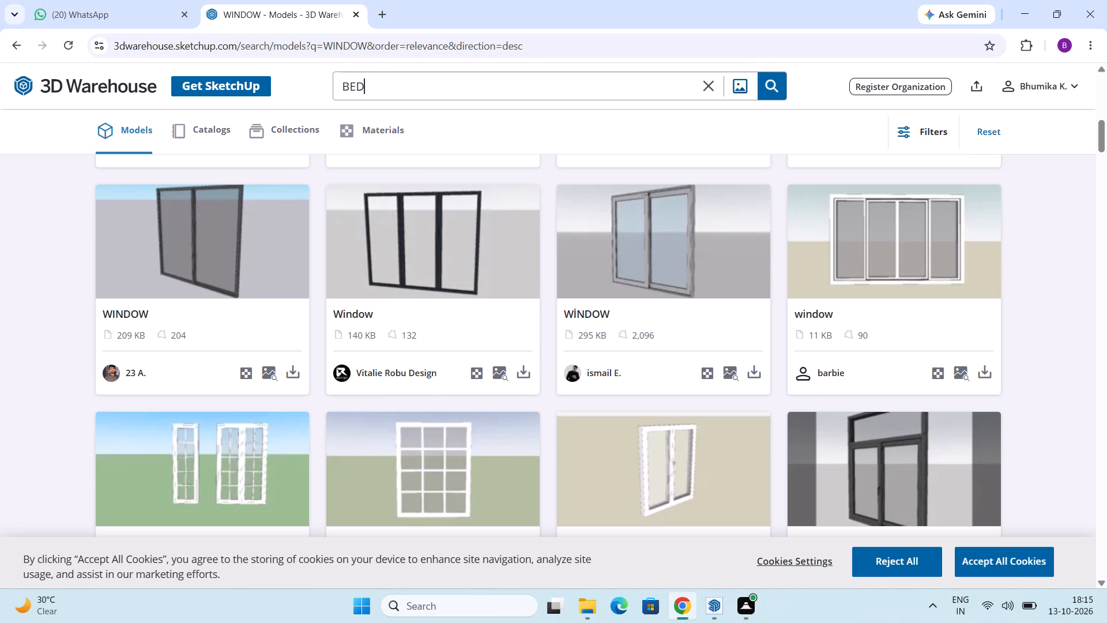
key("Return")
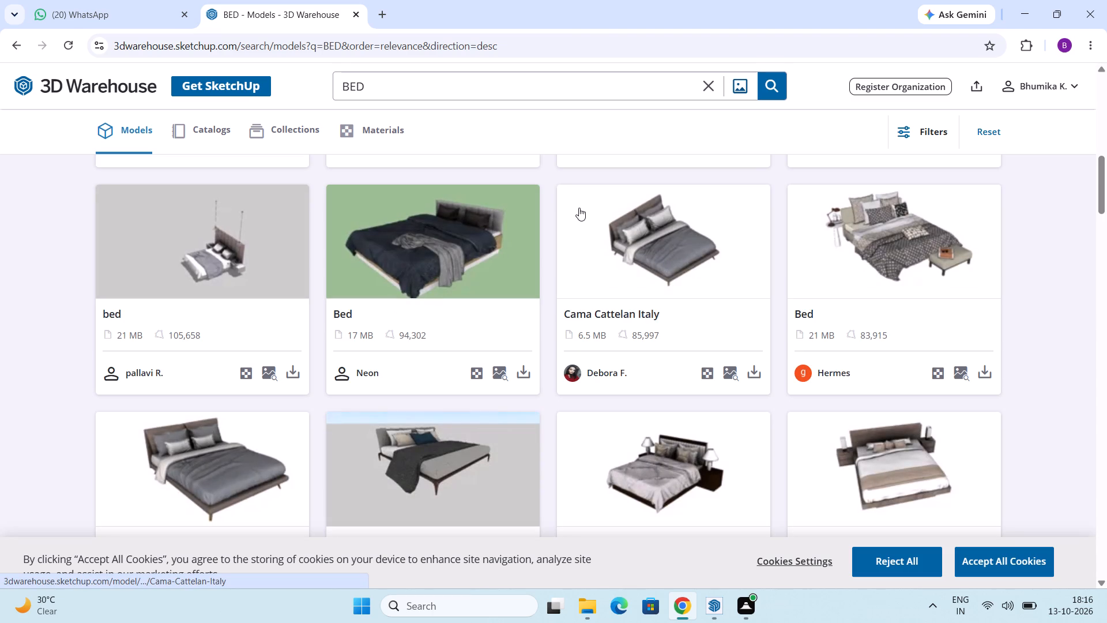
Look through the first batch of bed models, from the start of the results, for one that suits the bedroom.
scroll(661, 301, "up", 5)
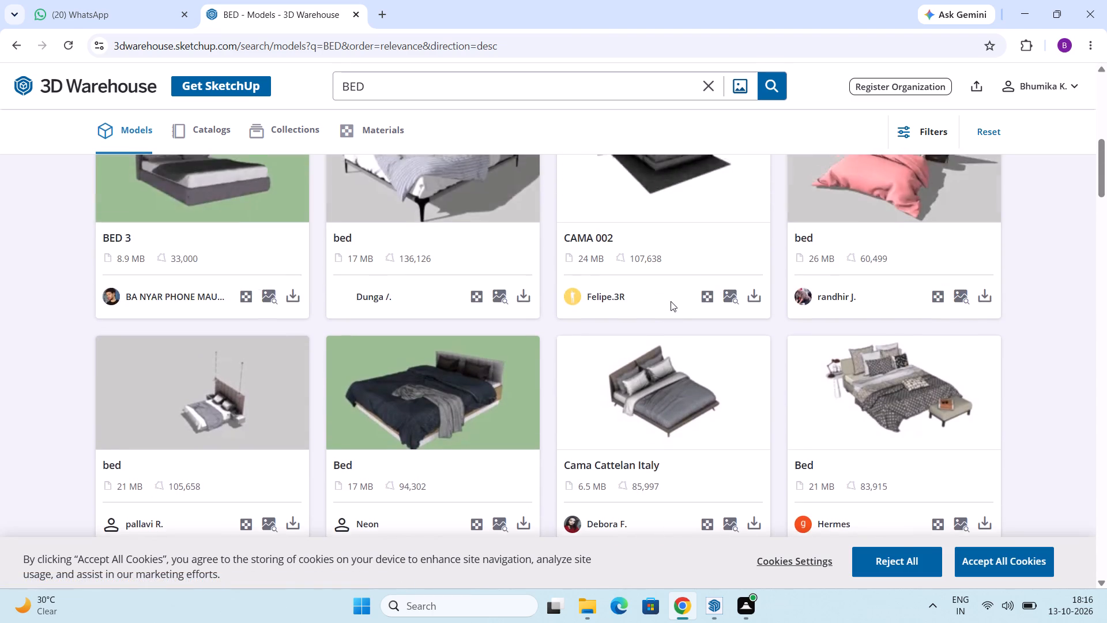
scroll(679, 280, "up", 6)
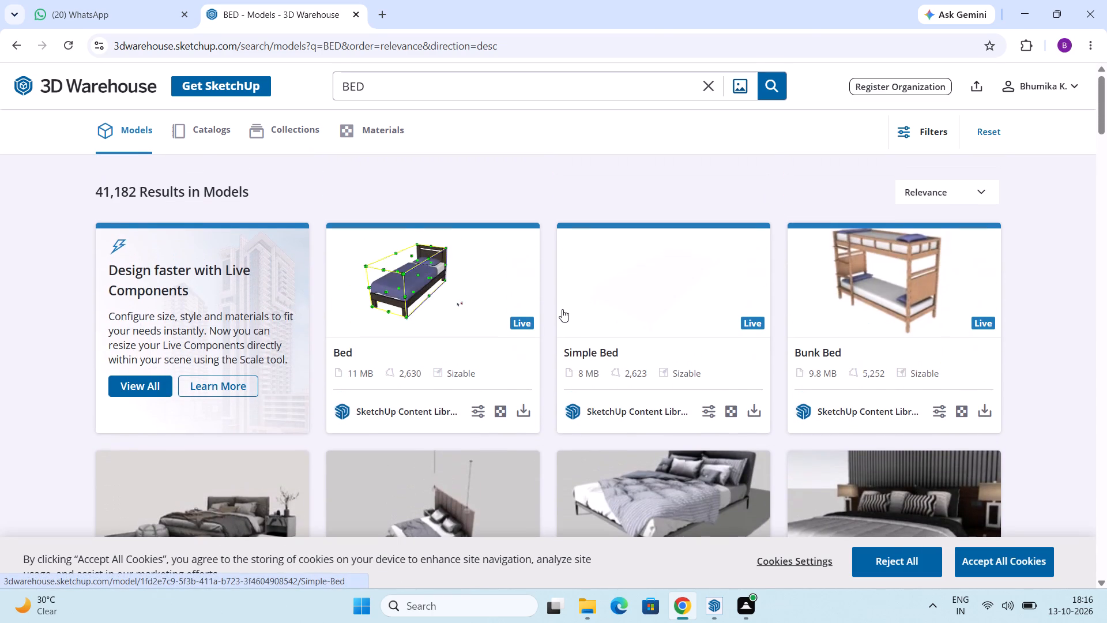
scroll(562, 309, "up", 3)
scroll(586, 309, "down", 3)
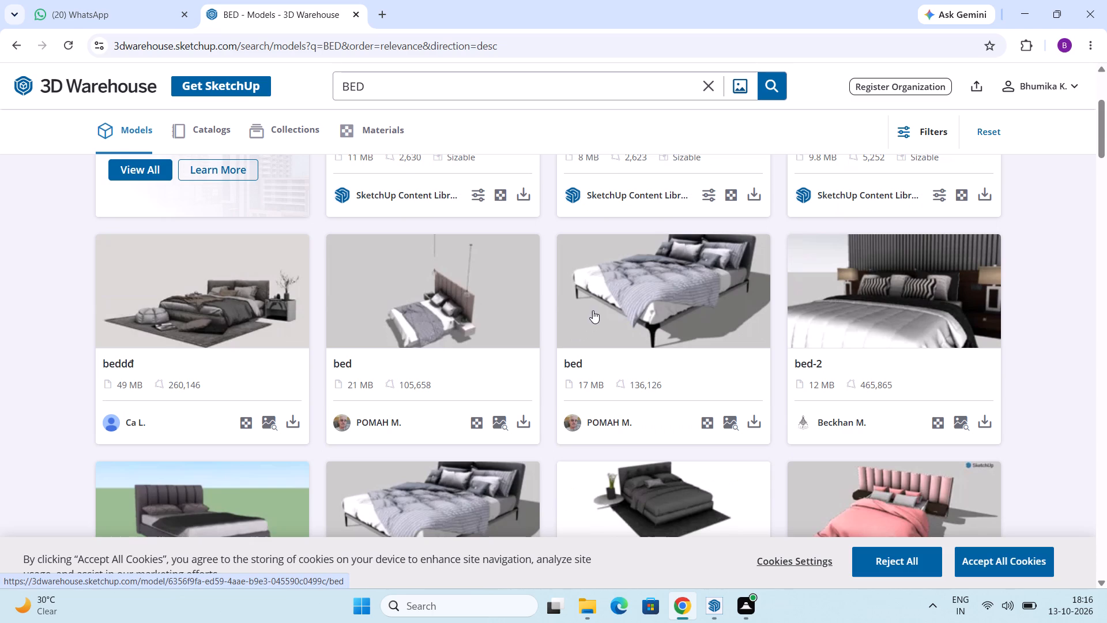
scroll(859, 399, "down", 4)
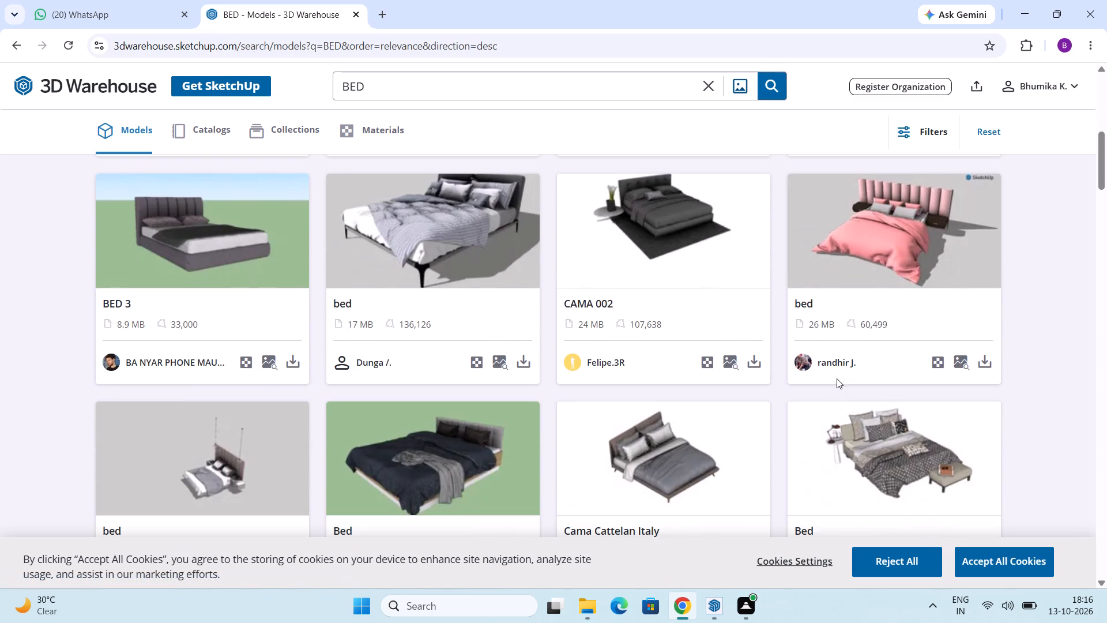
scroll(837, 378, "down", 3)
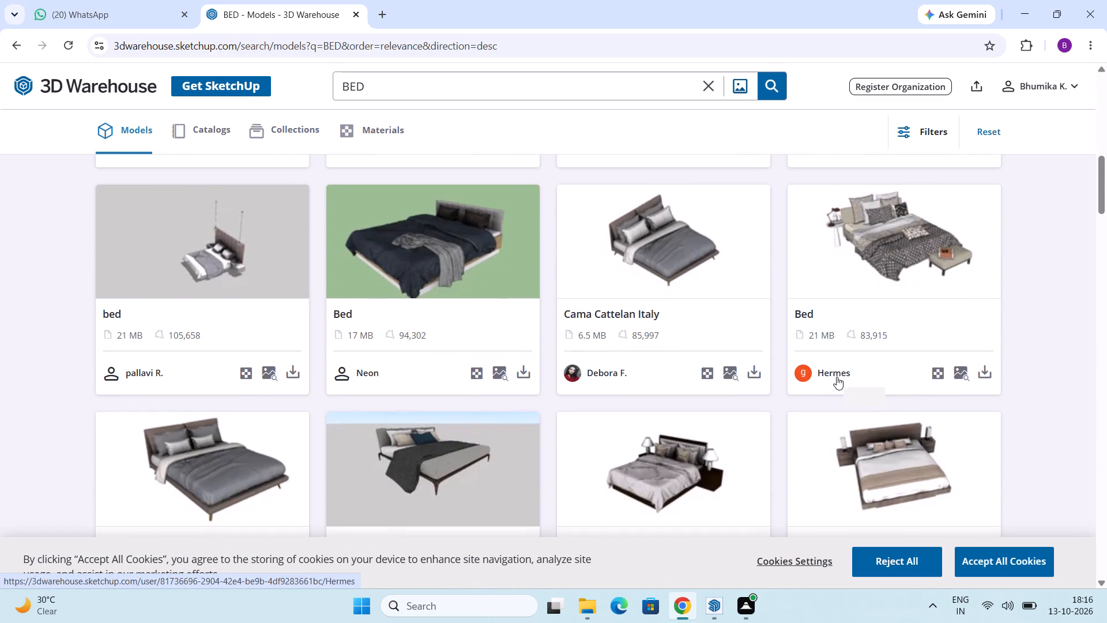
scroll(837, 377, "down", 3)
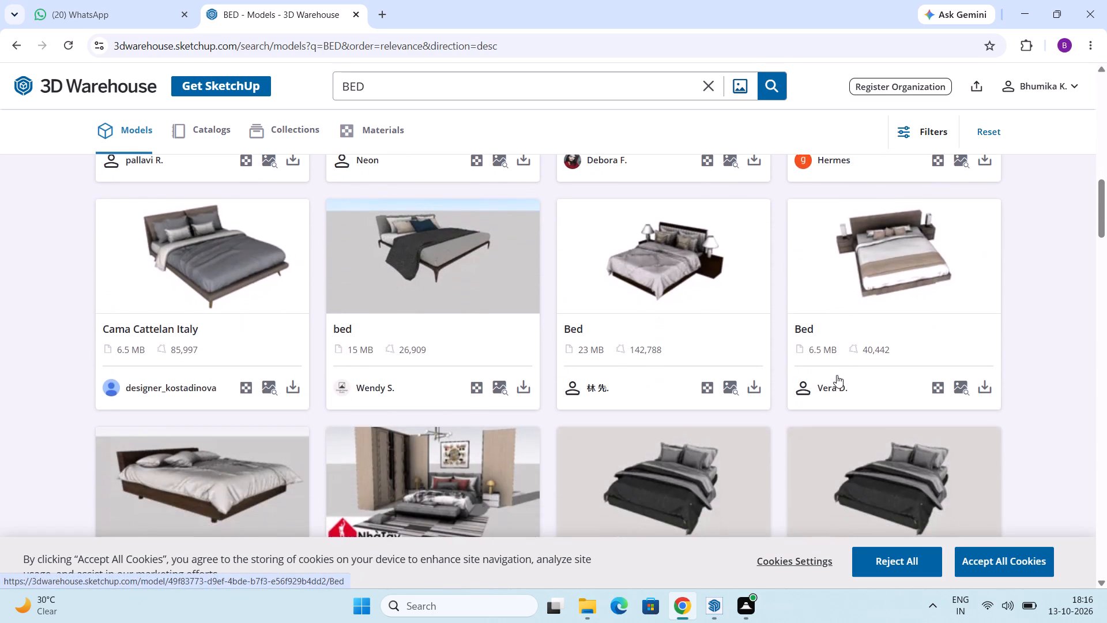
scroll(837, 375, "down", 6)
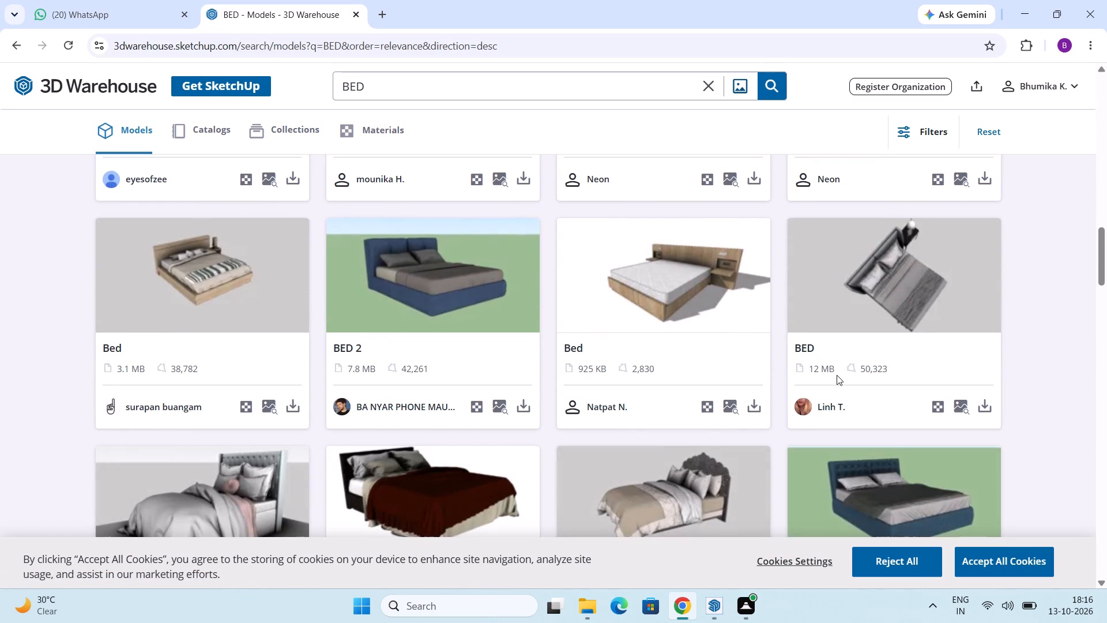
scroll(837, 375, "down", 2)
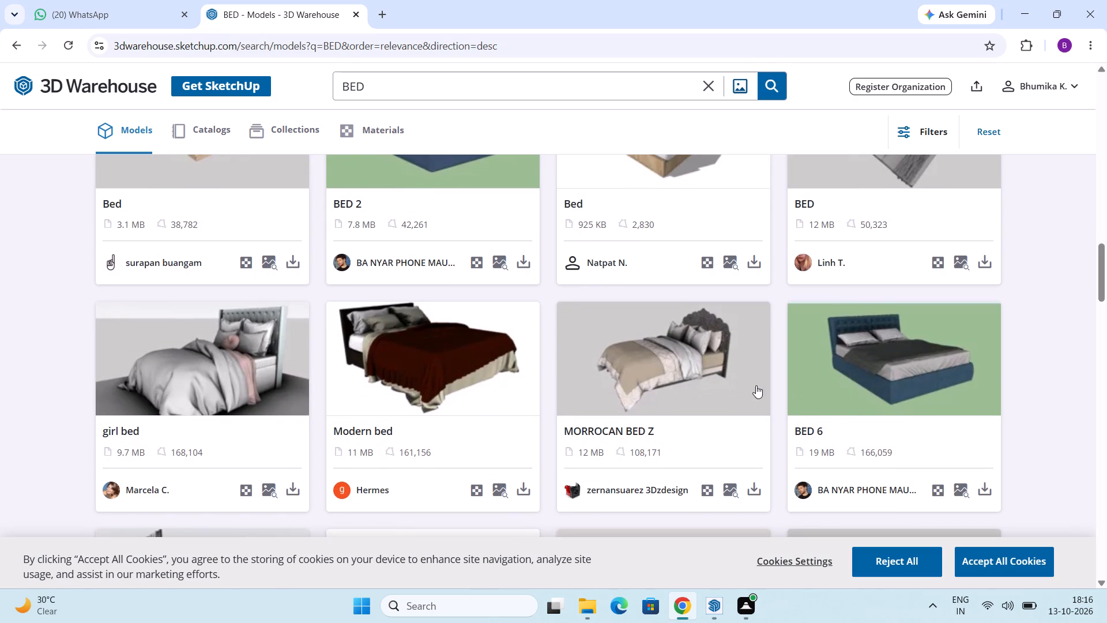
scroll(605, 322, "down", 3)
scroll(686, 332, "down", 2)
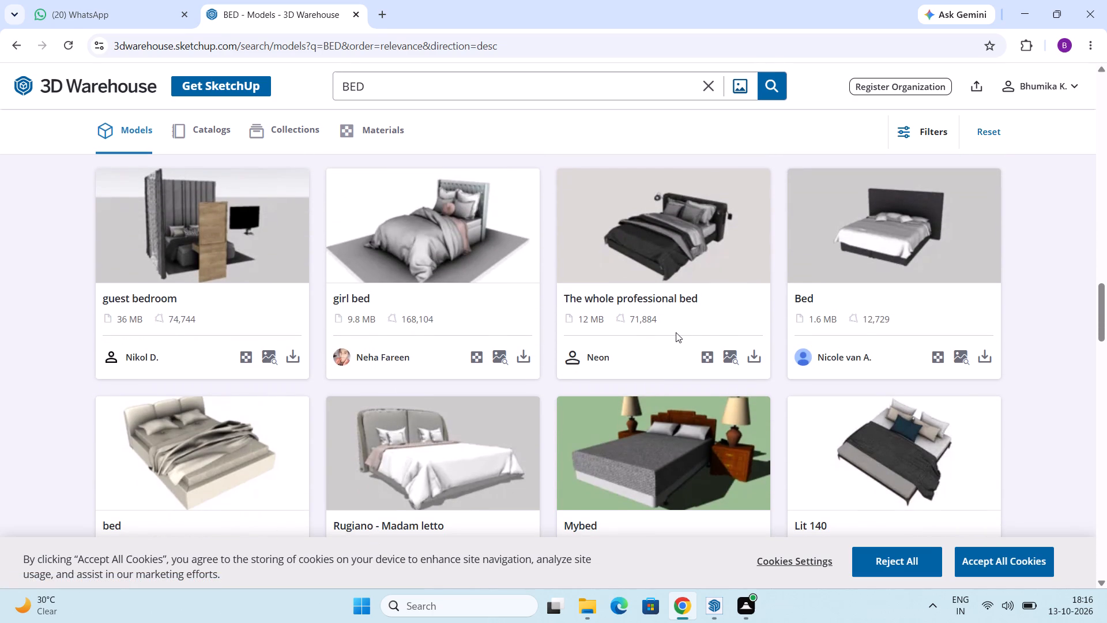
scroll(725, 337, "down", 3)
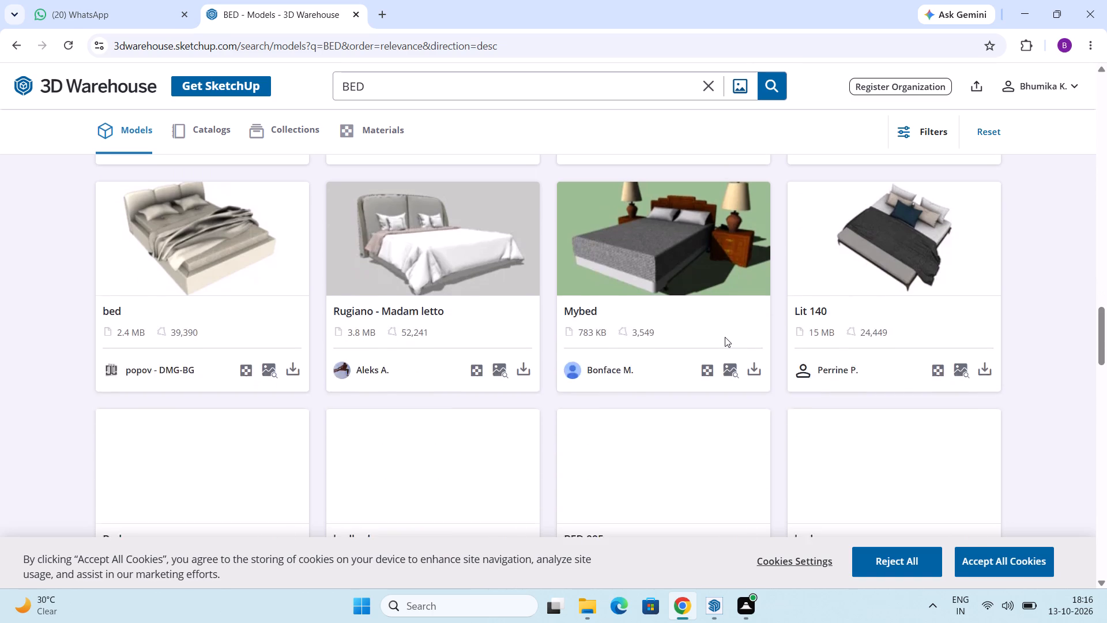
scroll(725, 337, "down", 6)
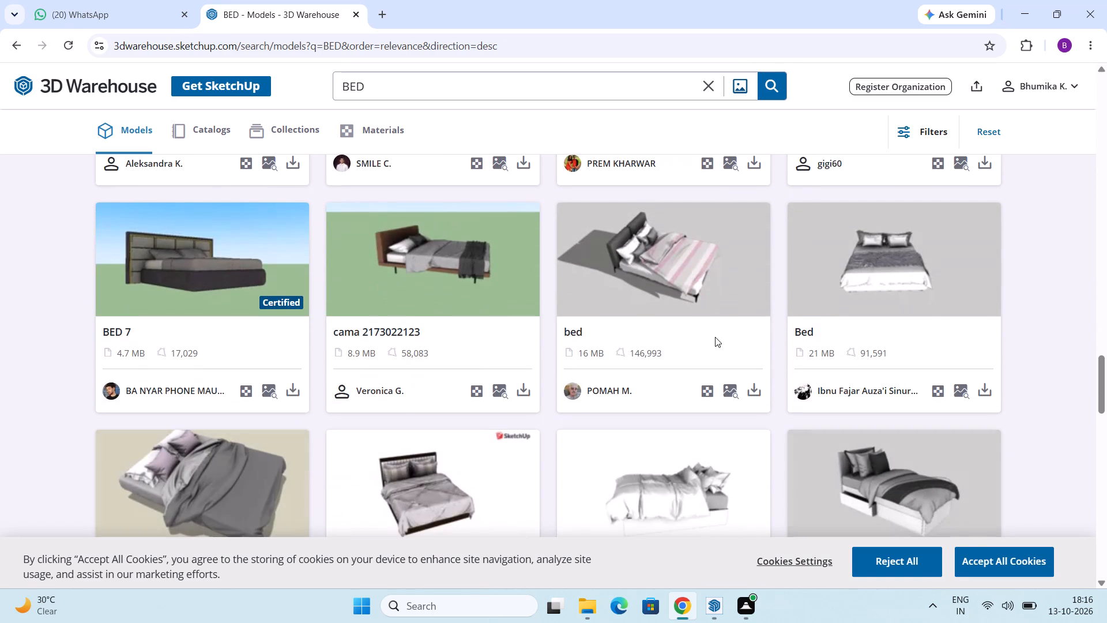
scroll(715, 337, "down", 5)
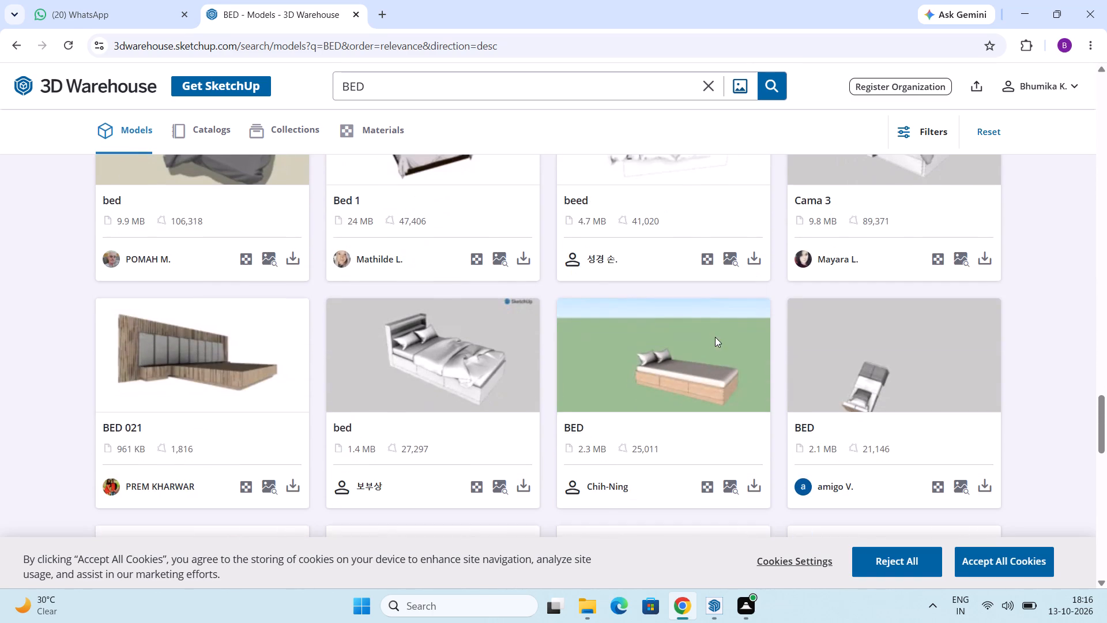
scroll(715, 337, "down", 5)
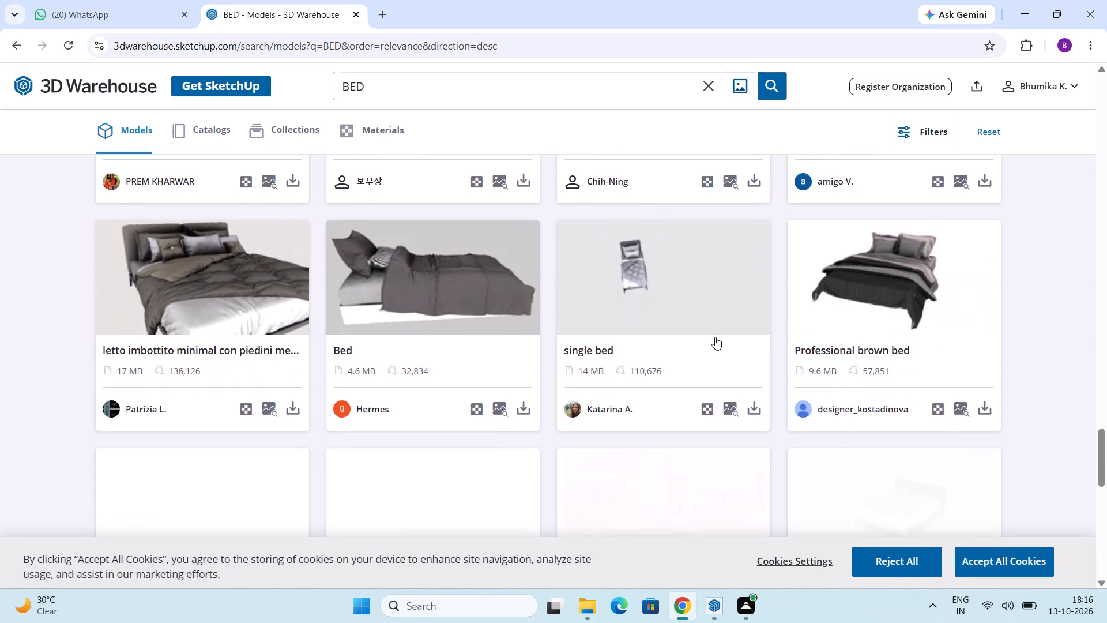
scroll(715, 337, "down", 5)
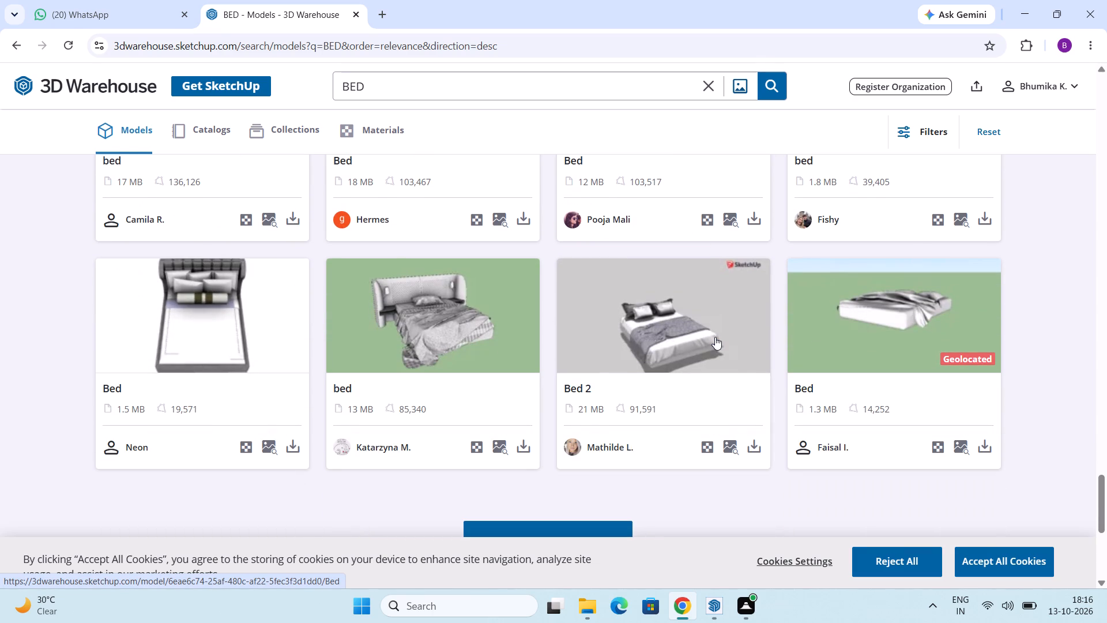
scroll(715, 337, "down", 2)
Load a second batch of bed models and compare their designs through to the end of the batch.
left_click(555, 397)
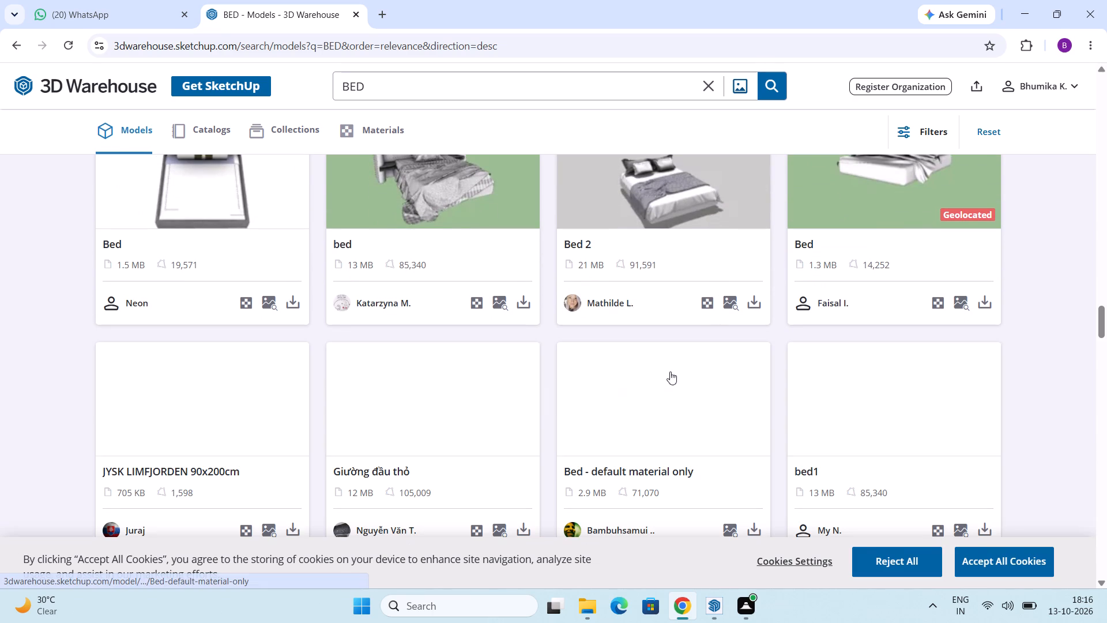
scroll(675, 370, "down", 3)
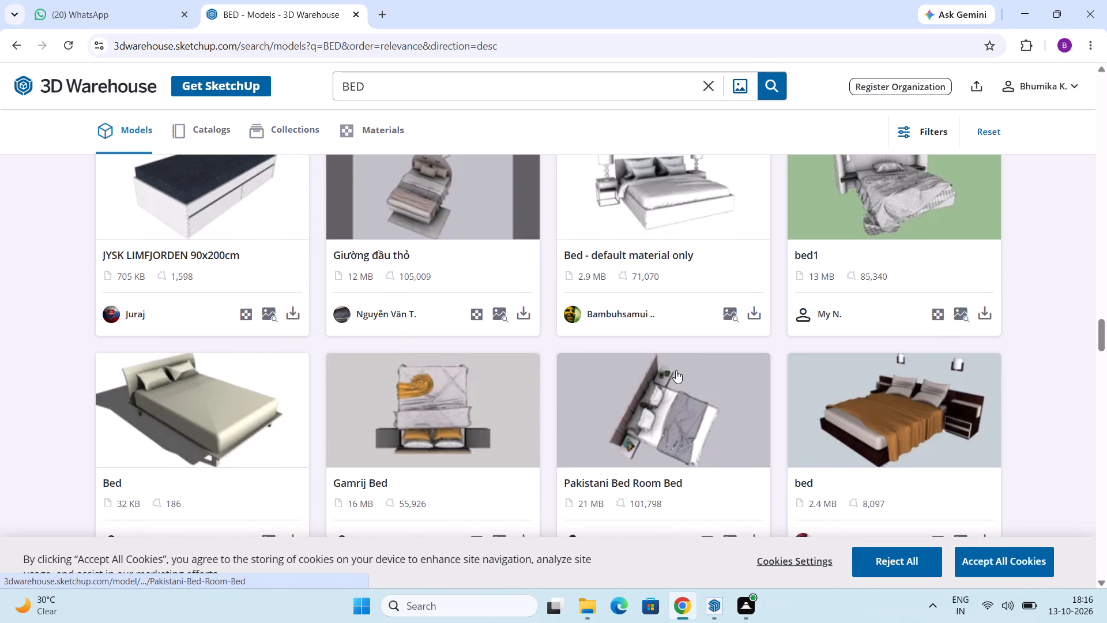
scroll(676, 370, "down", 7)
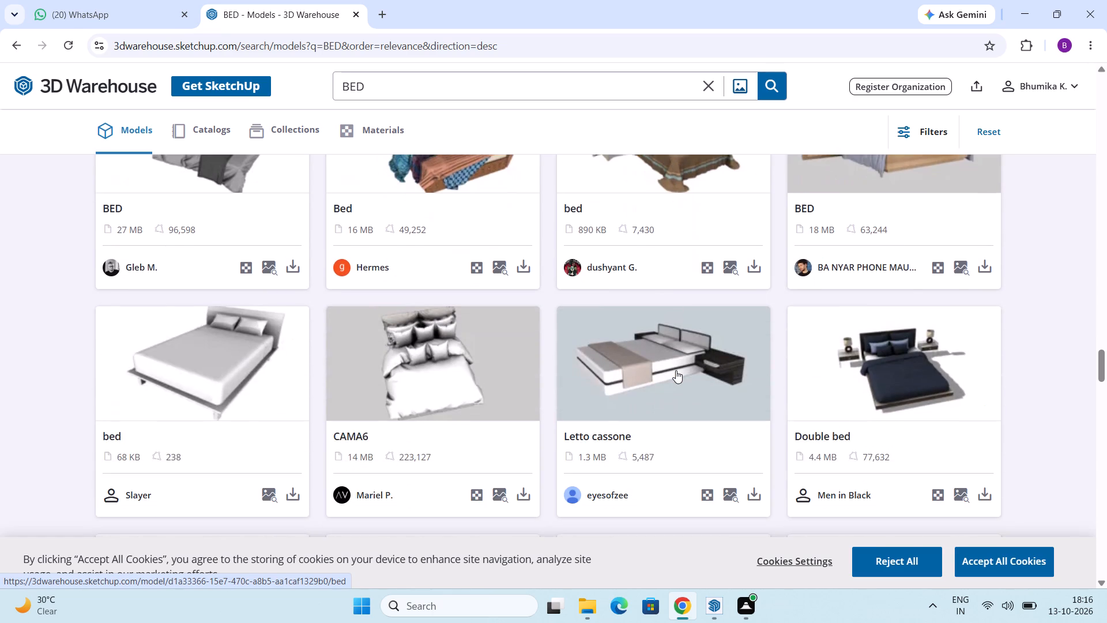
scroll(676, 370, "down", 6)
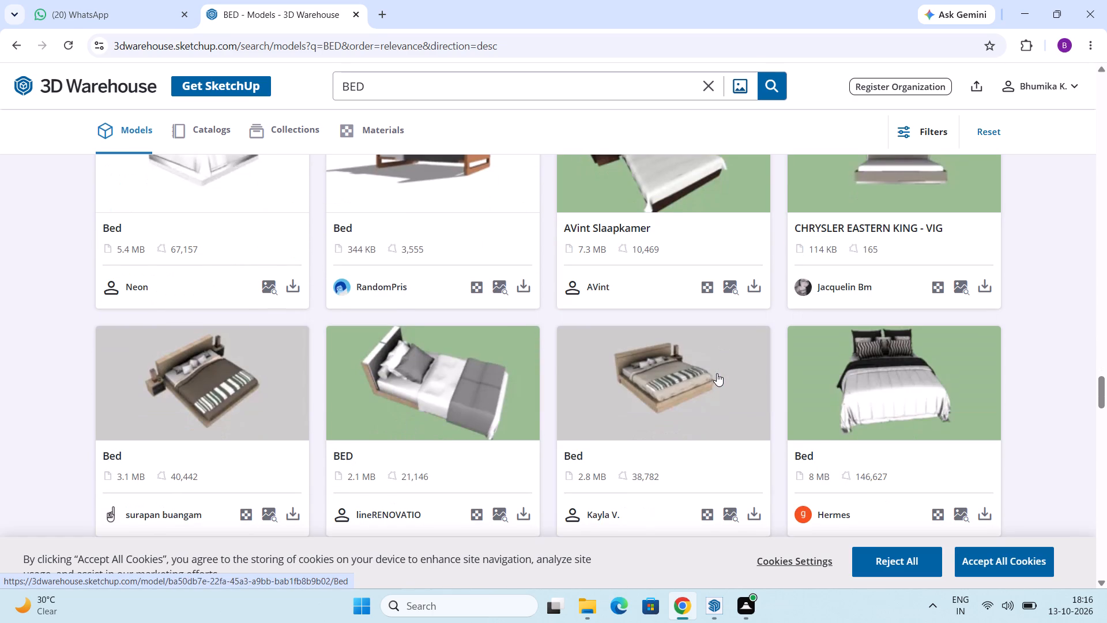
scroll(717, 373, "down", 5)
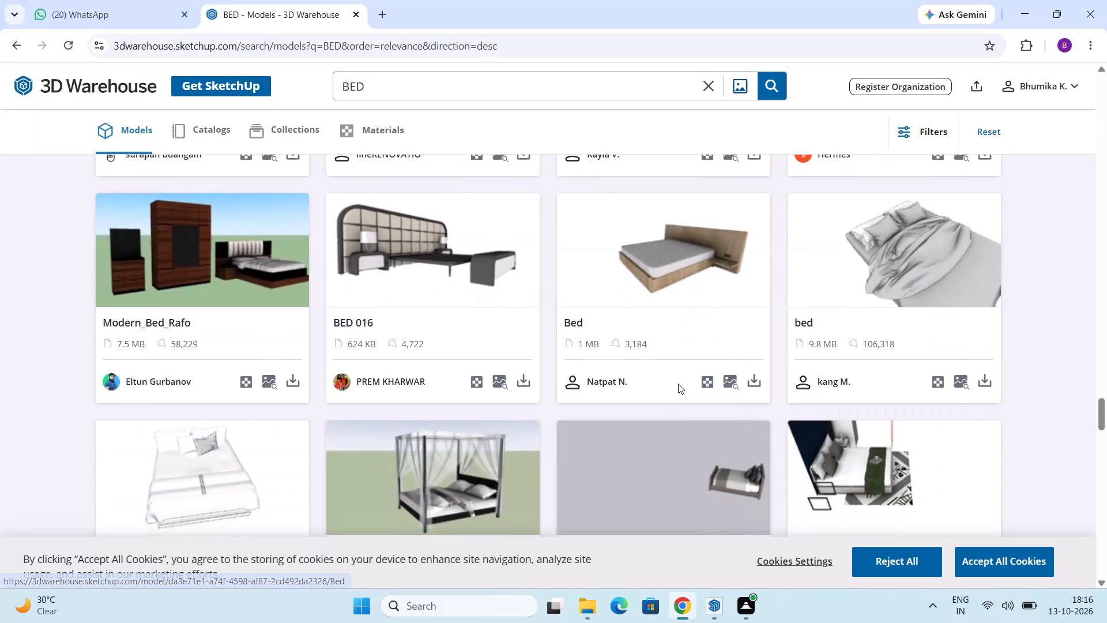
scroll(678, 384, "down", 8)
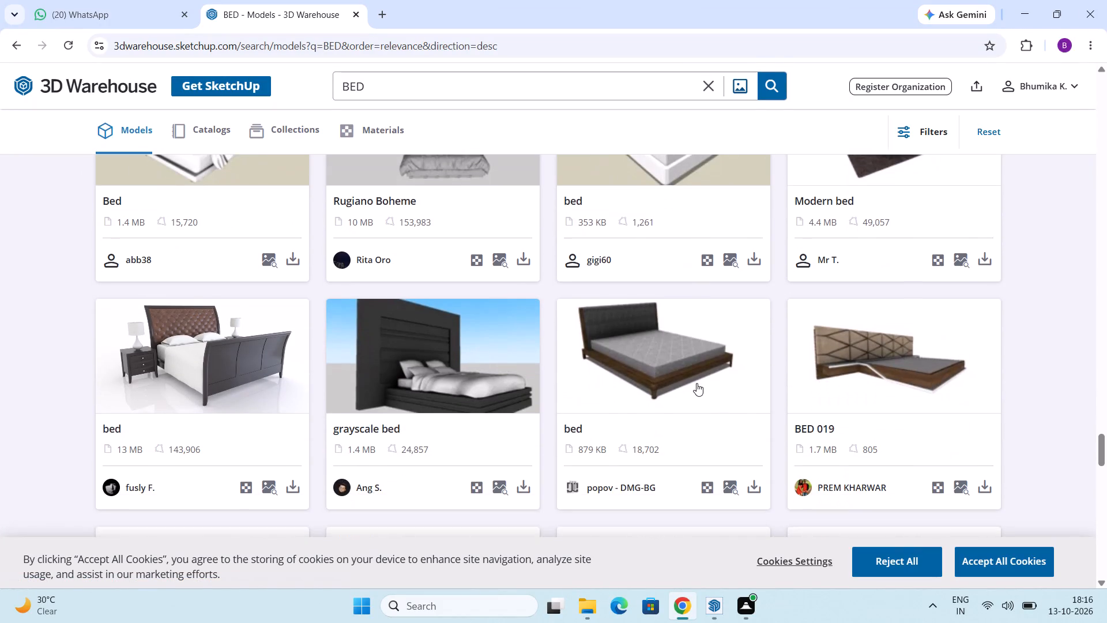
scroll(696, 383, "down", 6)
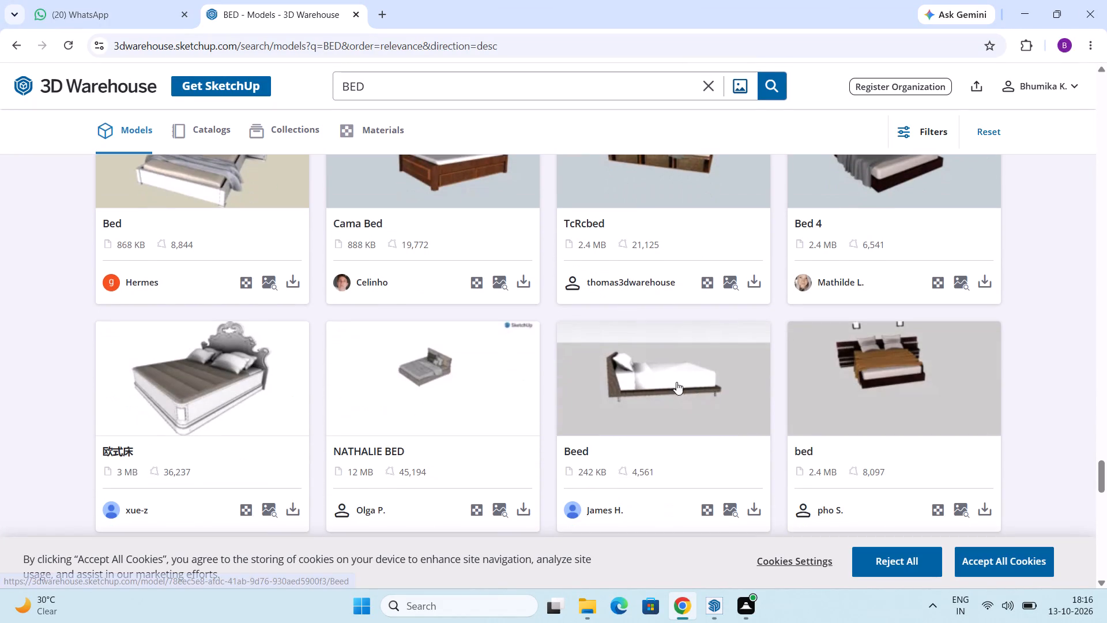
scroll(688, 383, "down", 8)
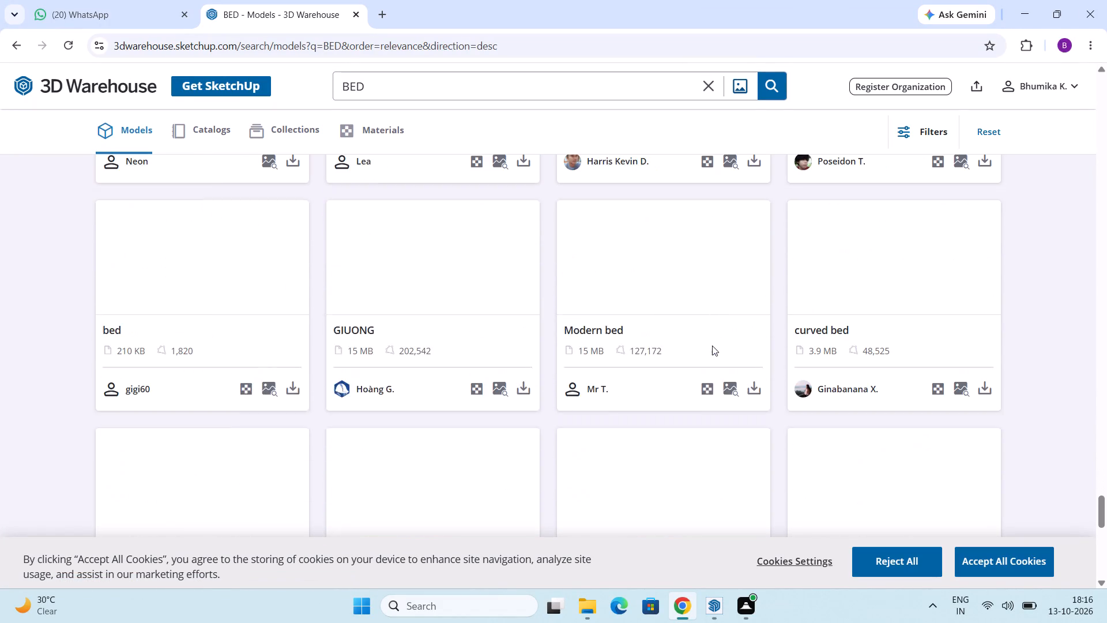
scroll(711, 349, "up", 9)
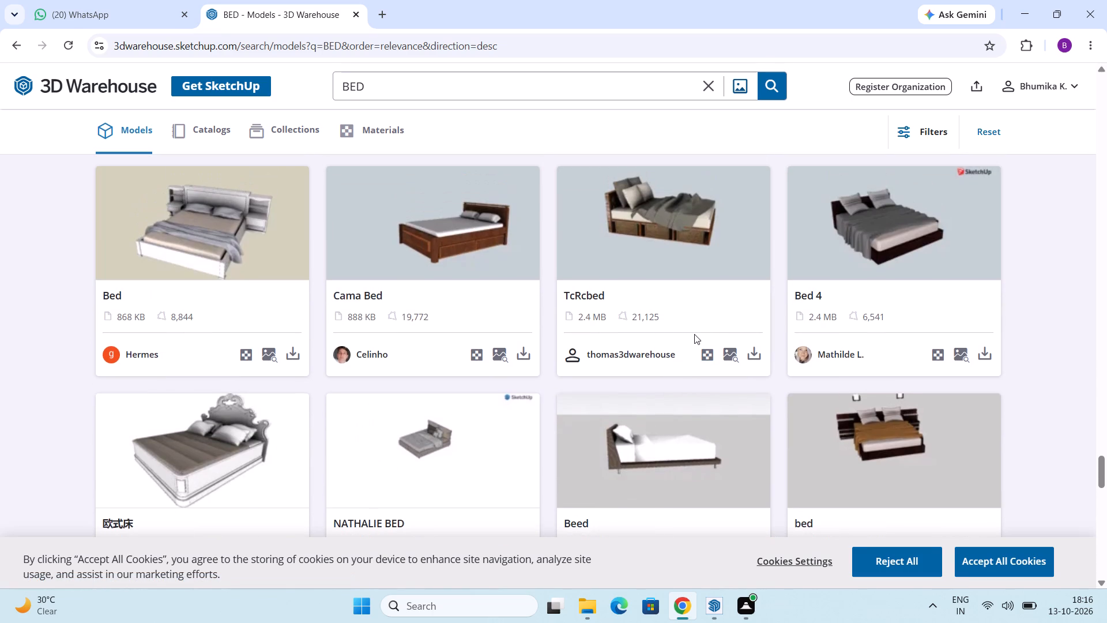
scroll(729, 343, "down", 3)
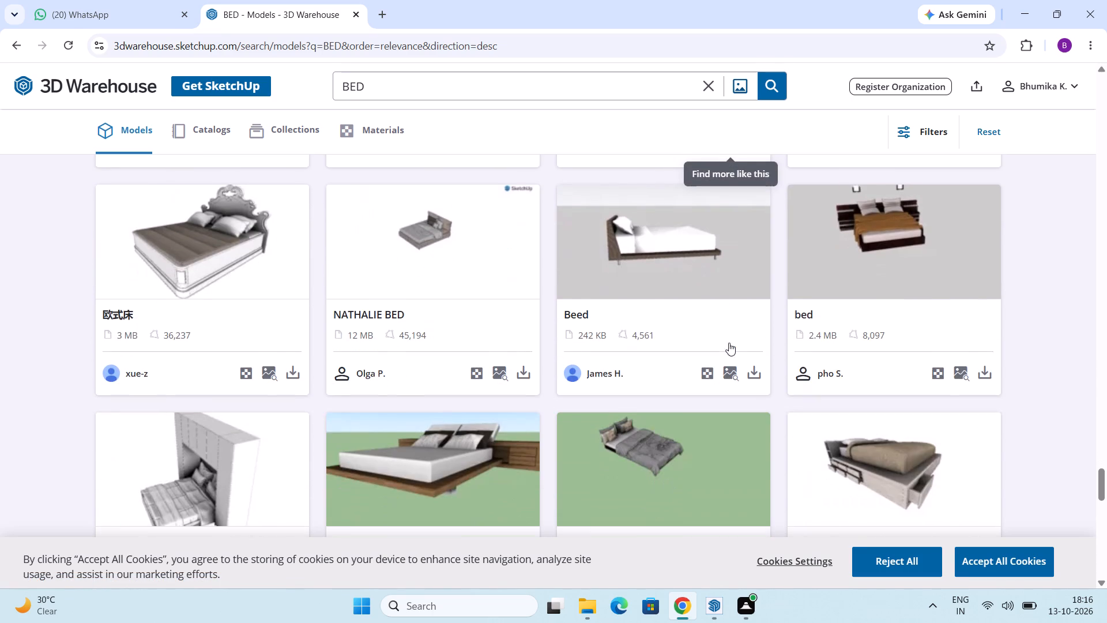
scroll(717, 358, "down", 7)
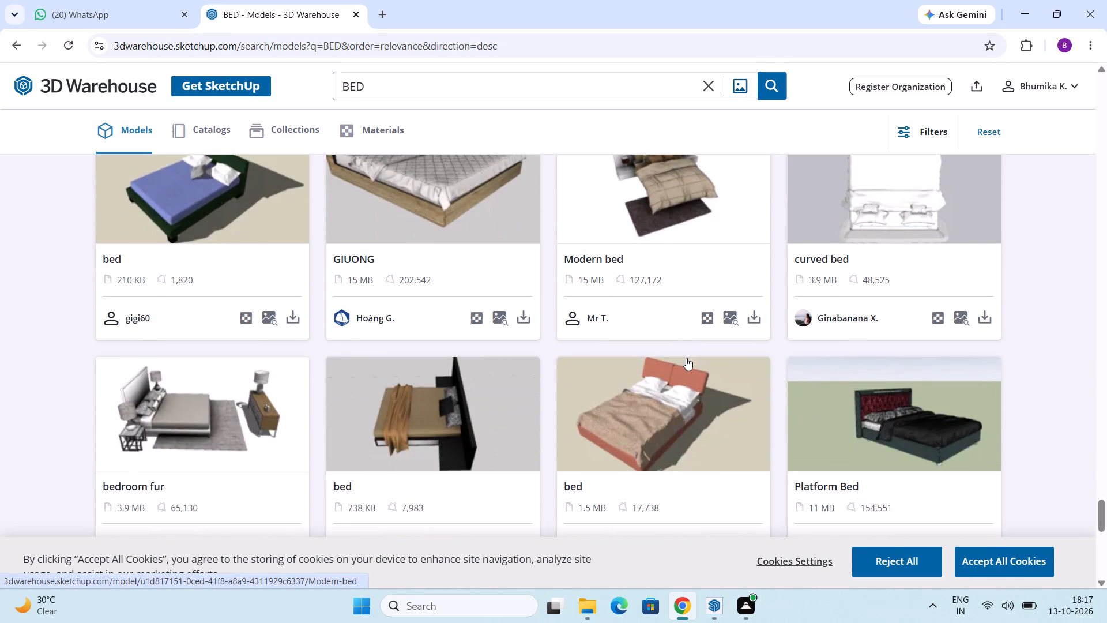
scroll(686, 358, "down", 5)
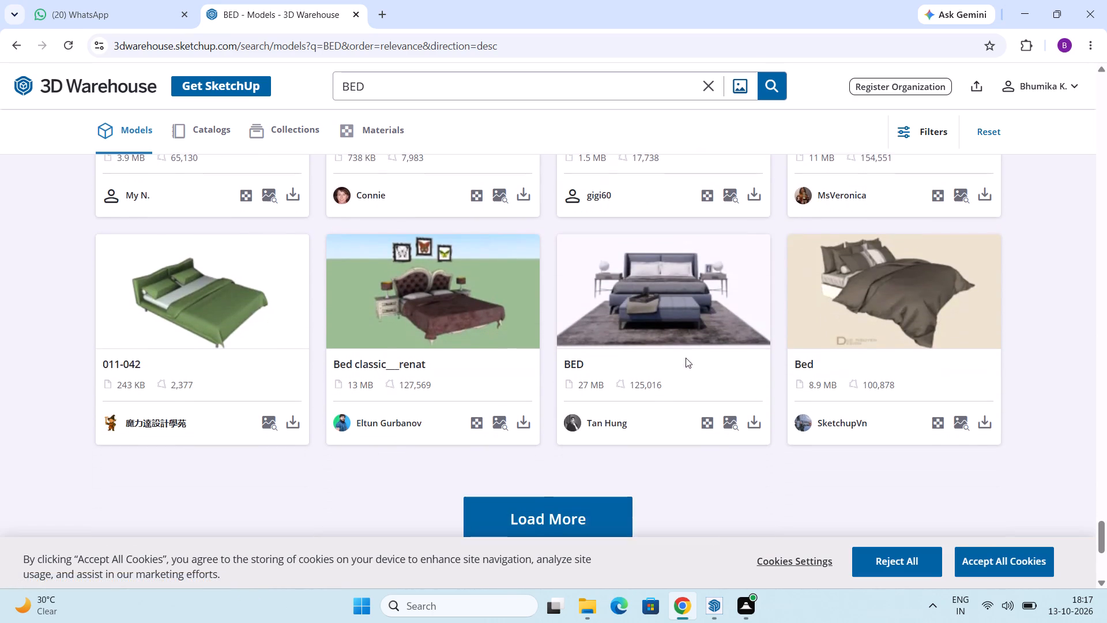
Load a third batch of bed models and look through the designs to the end of the batch.
left_click(595, 495)
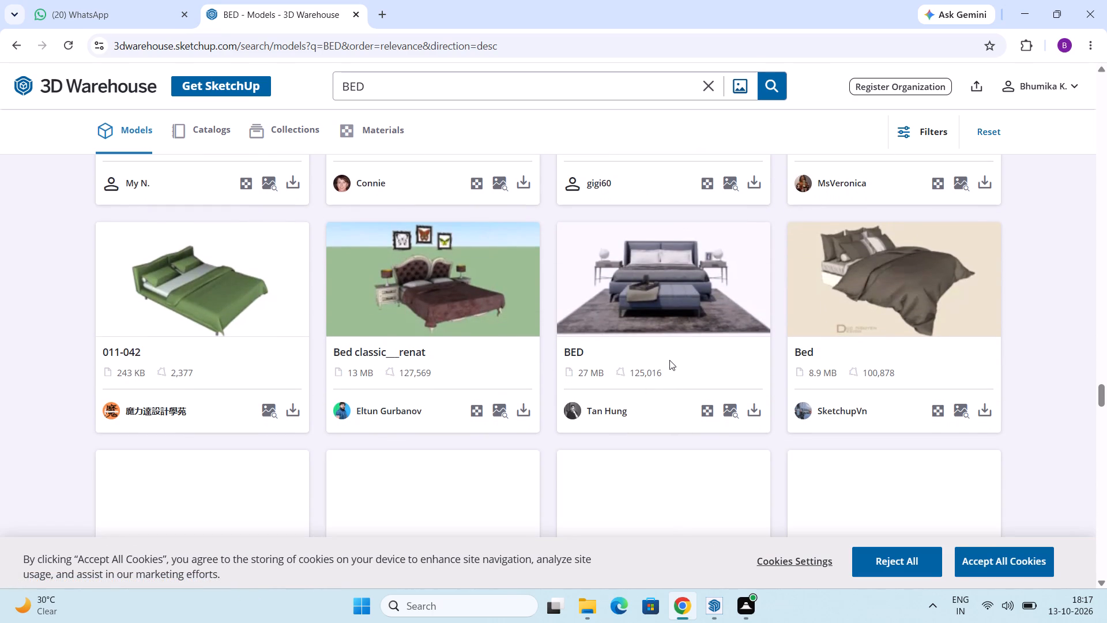
scroll(669, 360, "down", 13)
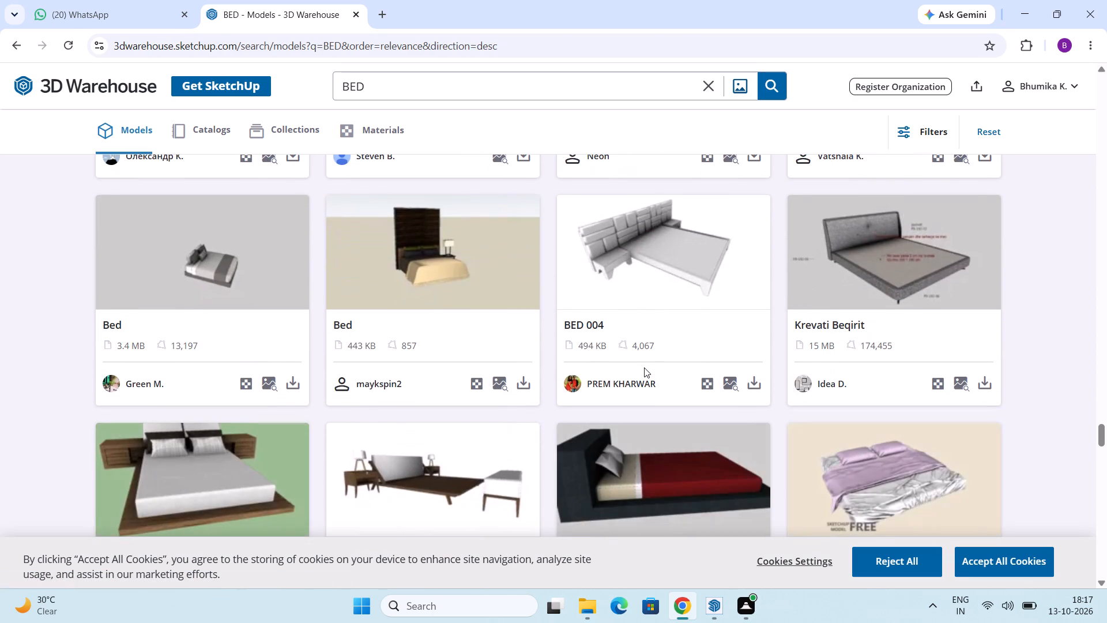
scroll(644, 367, "down", 6)
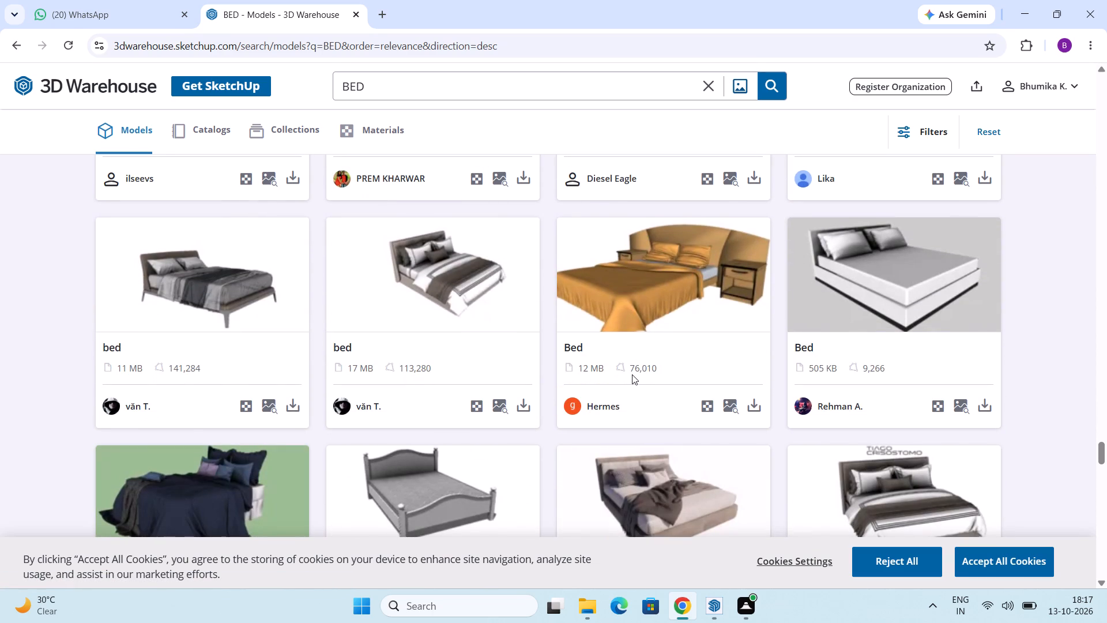
scroll(656, 377, "down", 3)
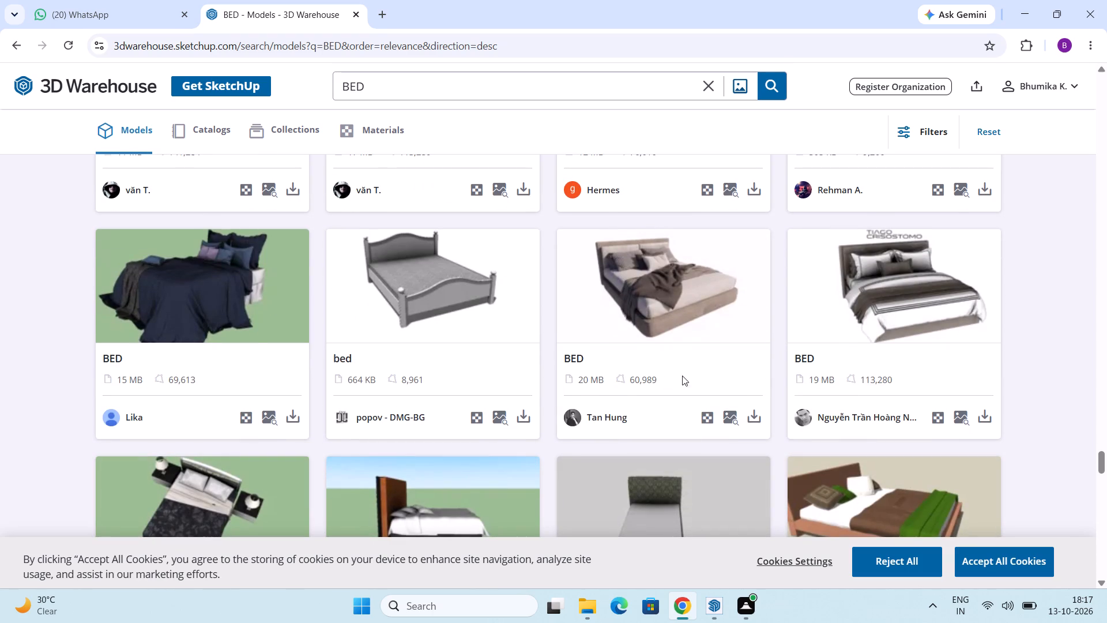
scroll(716, 413, "down", 2)
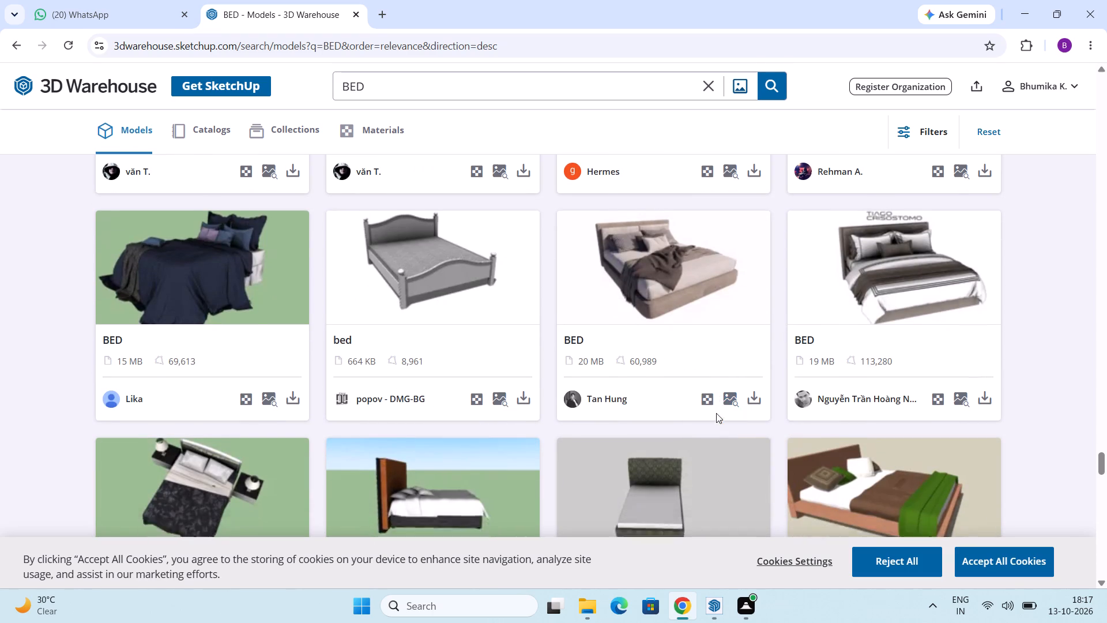
scroll(716, 413, "down", 3)
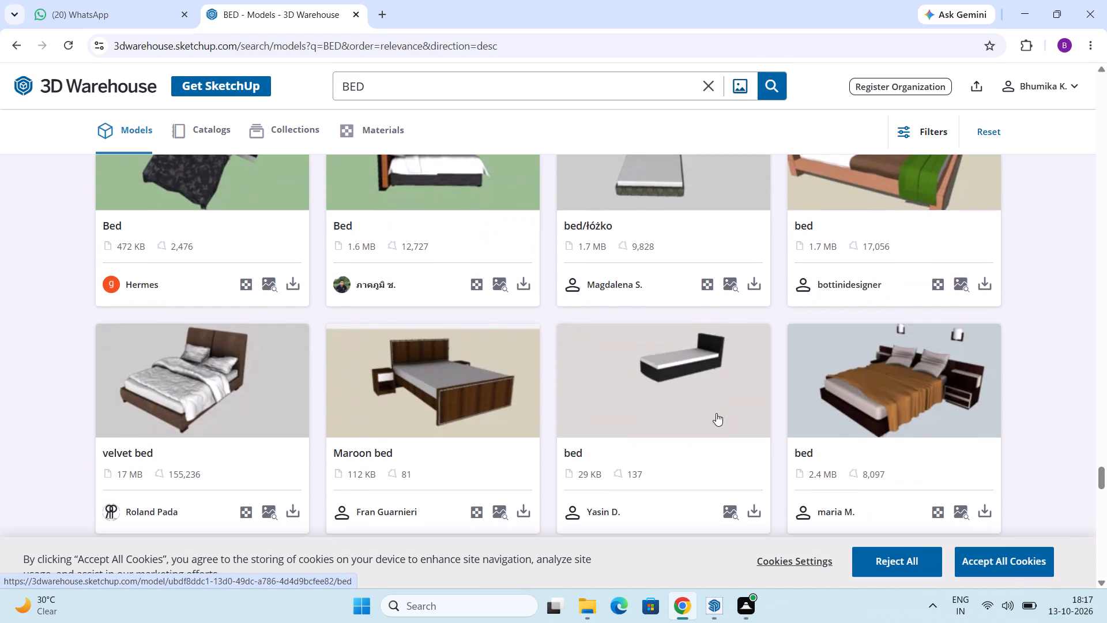
scroll(716, 413, "down", 6)
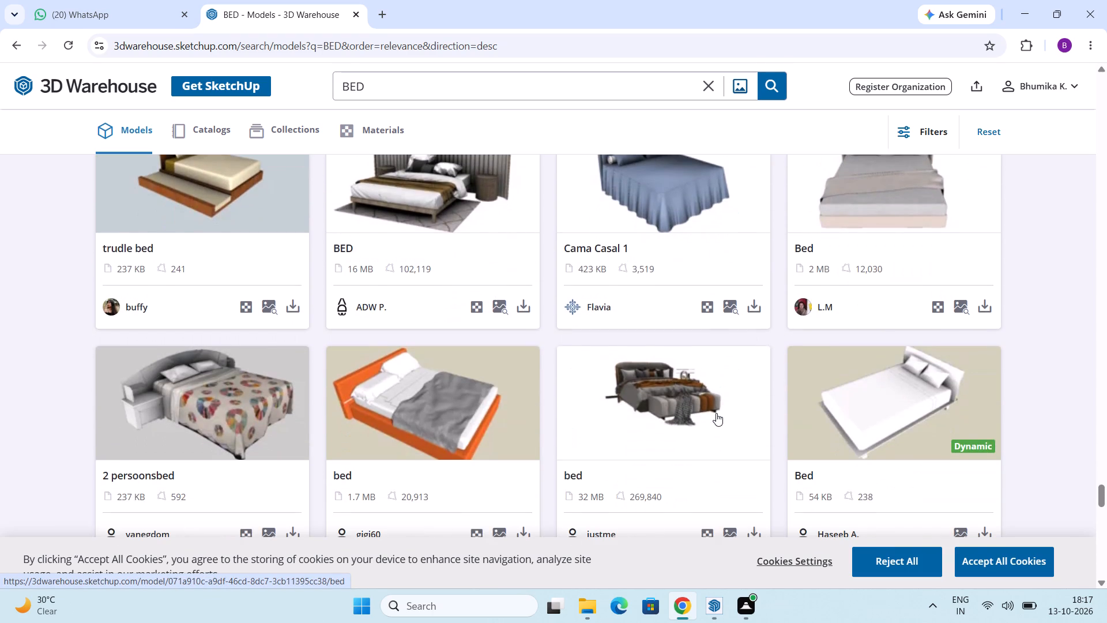
scroll(716, 413, "down", 10)
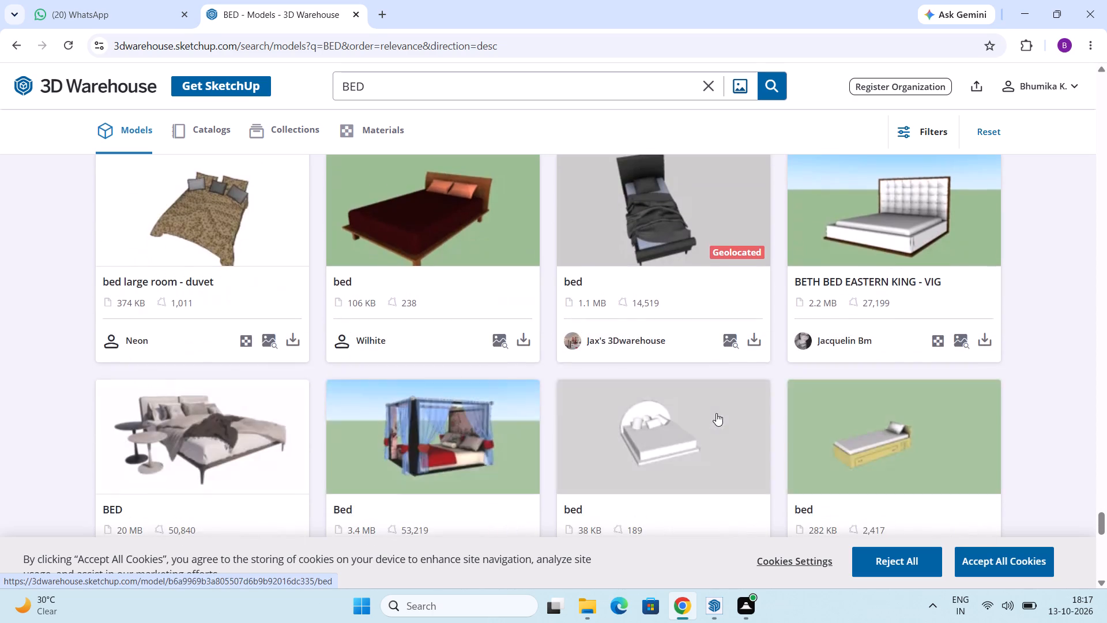
scroll(716, 413, "down", 8)
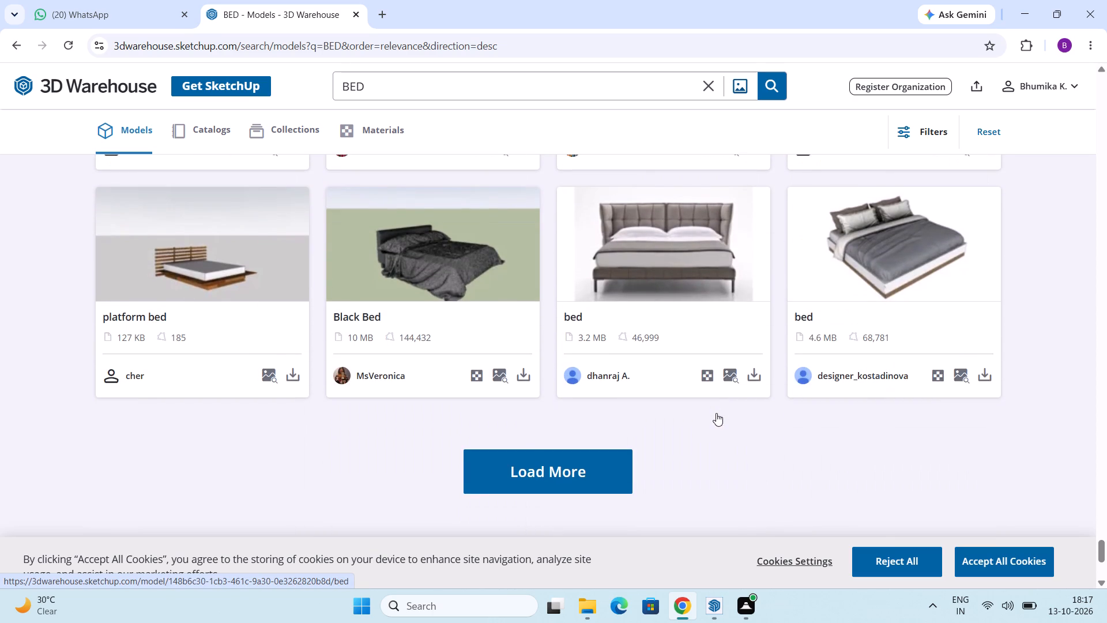
Return to the 20 MB "BED" model with the beige upholstered frame and brown throw, and download it as a SketchUp file.
scroll(716, 413, "up", 9)
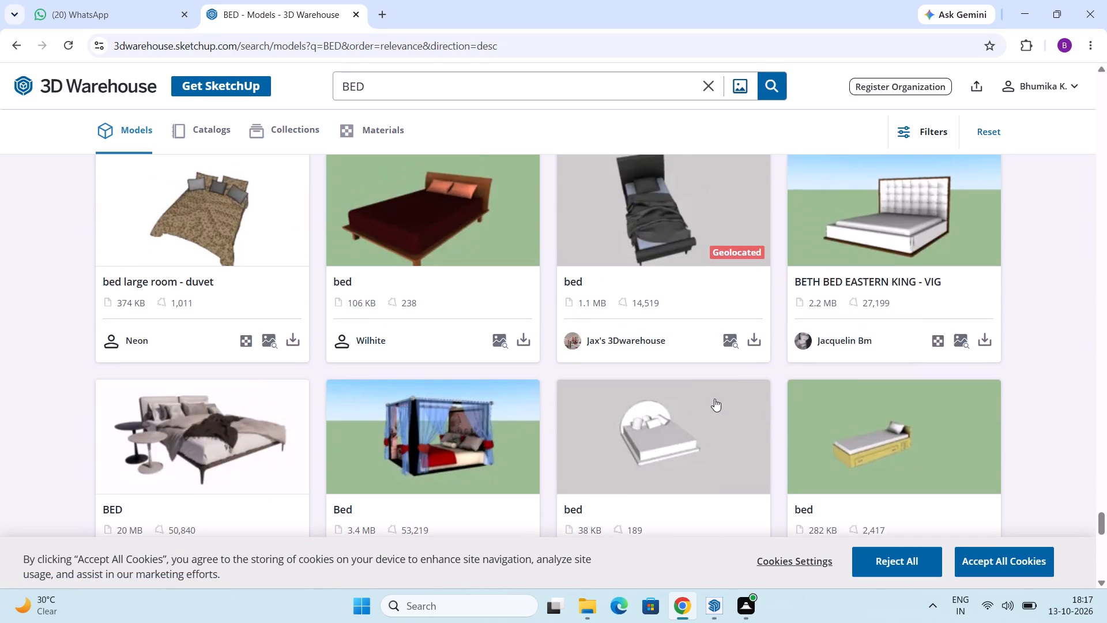
scroll(714, 399, "up", 14)
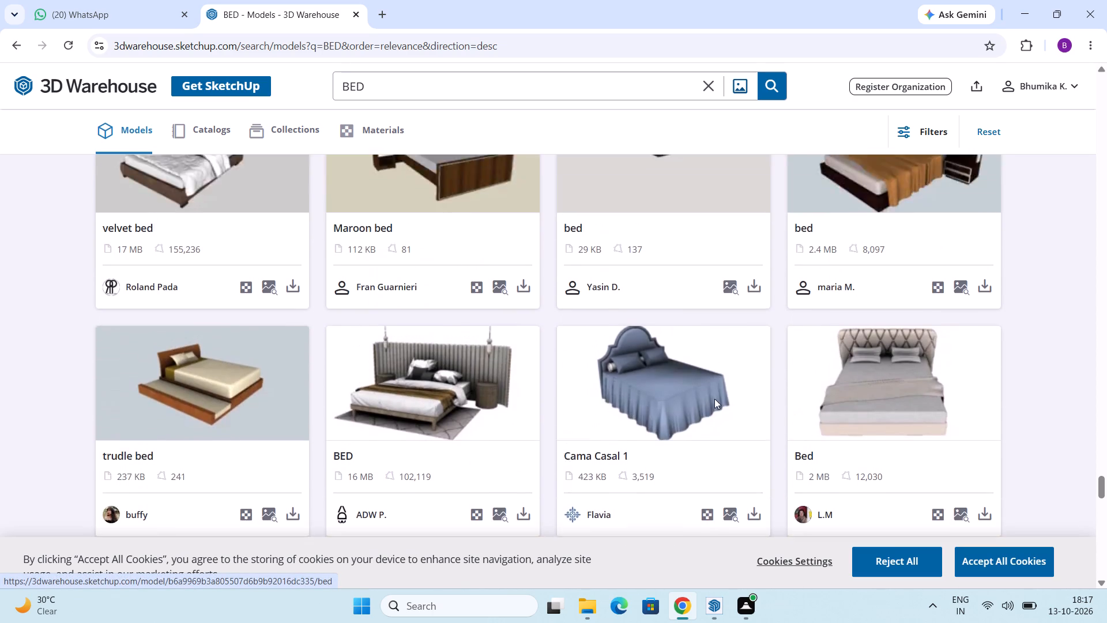
scroll(714, 399, "up", 6)
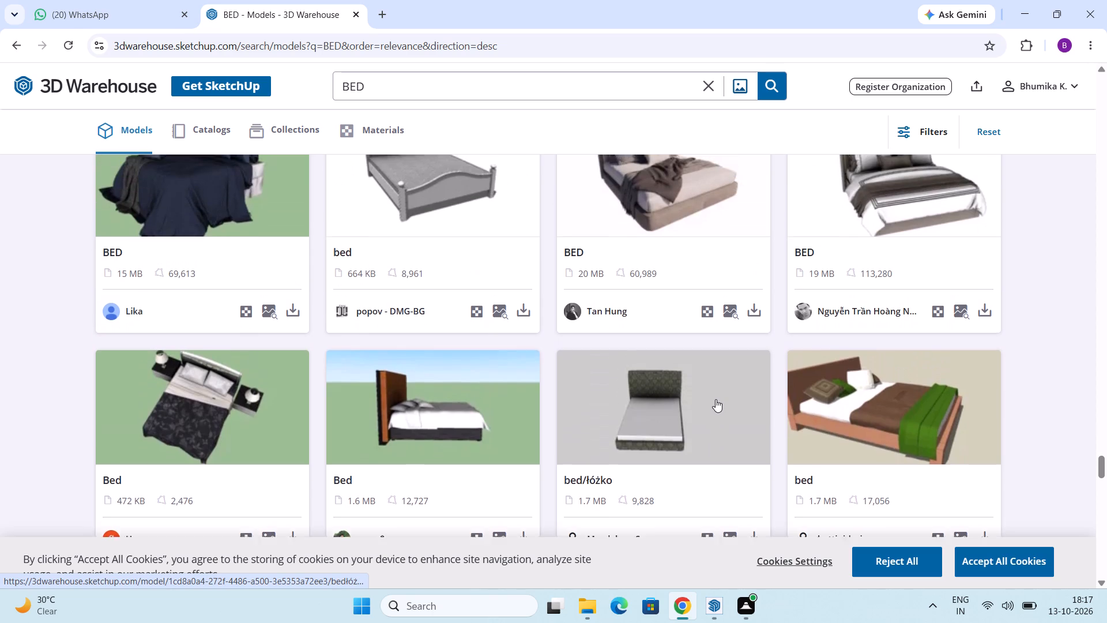
scroll(716, 399, "up", 1)
scroll(716, 399, "down", 2)
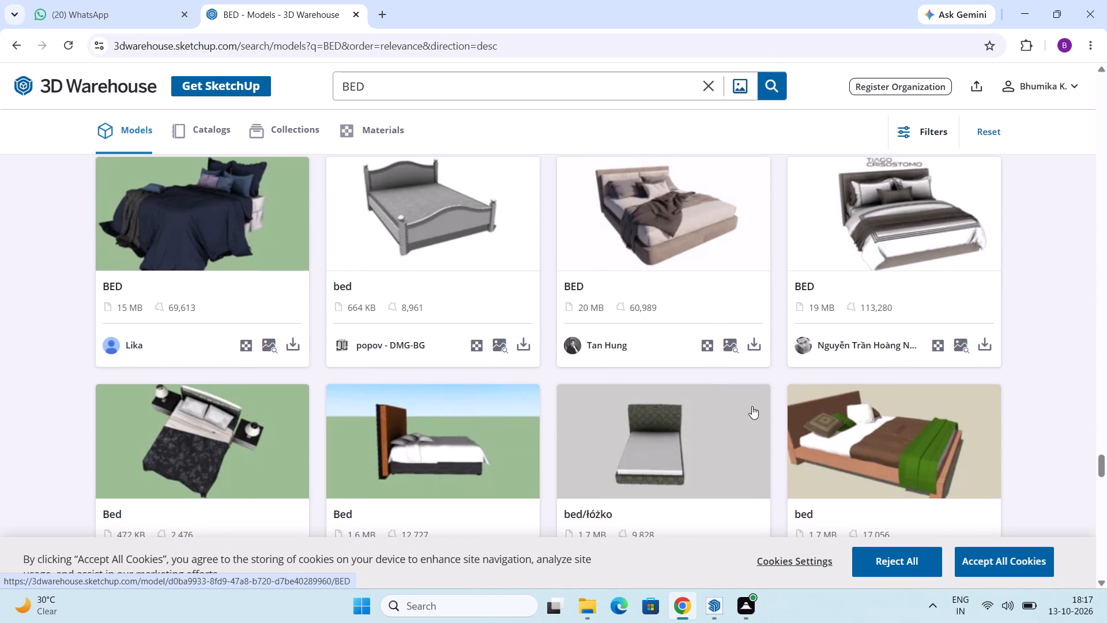
left_click(751, 344)
left_click(801, 382)
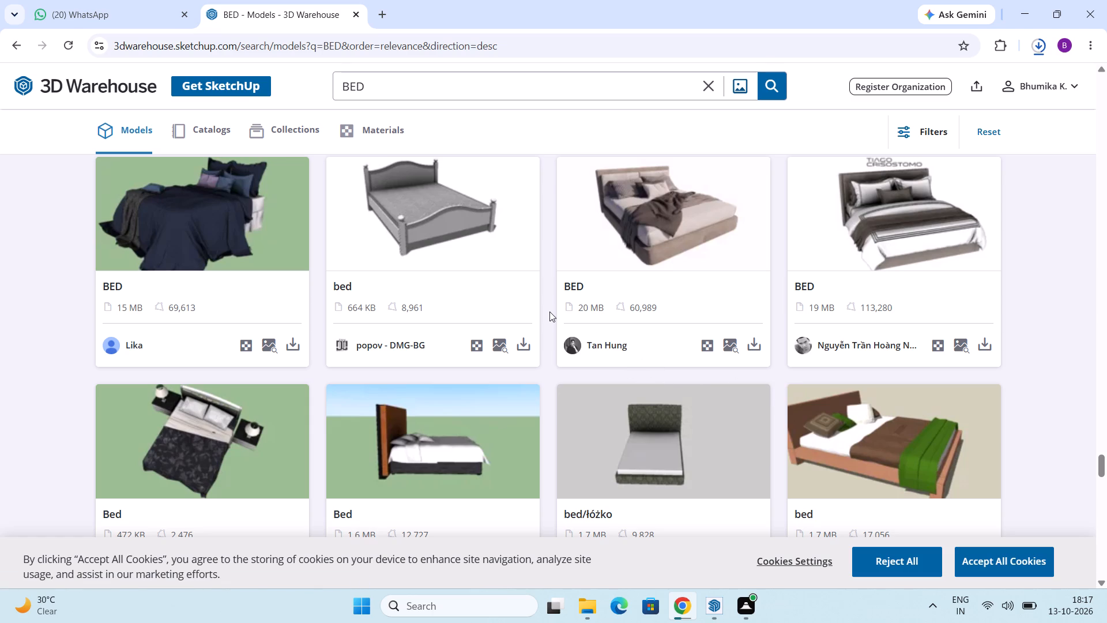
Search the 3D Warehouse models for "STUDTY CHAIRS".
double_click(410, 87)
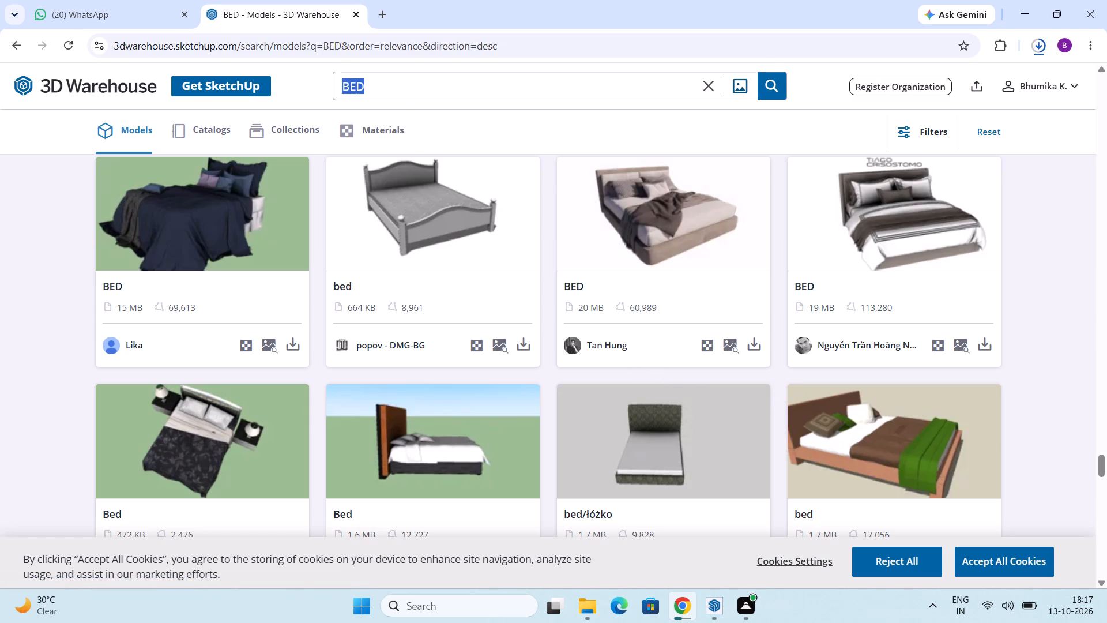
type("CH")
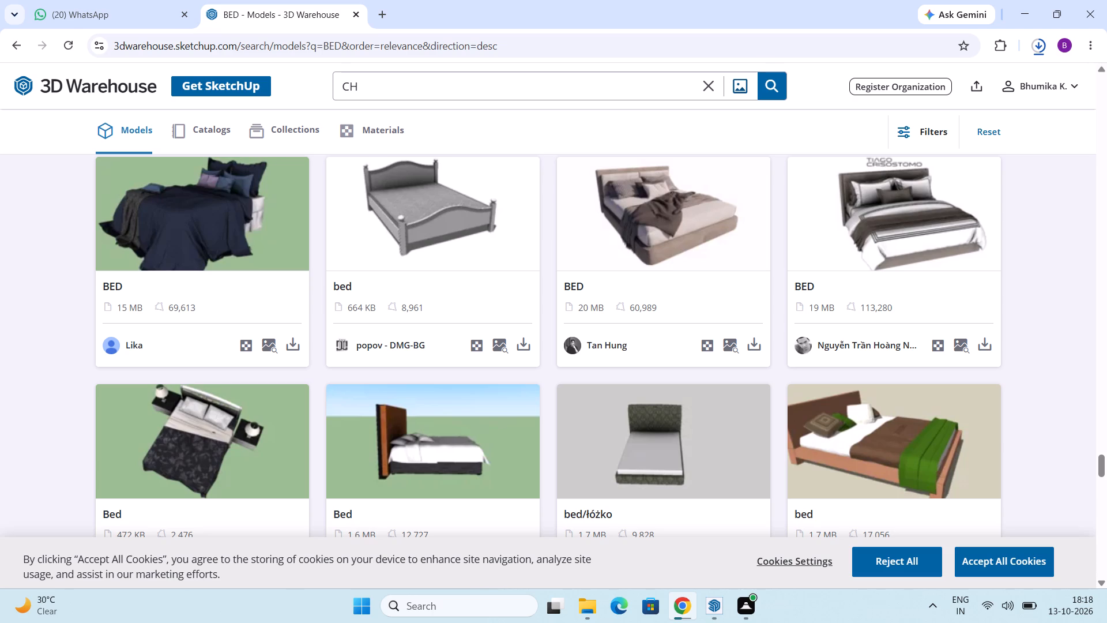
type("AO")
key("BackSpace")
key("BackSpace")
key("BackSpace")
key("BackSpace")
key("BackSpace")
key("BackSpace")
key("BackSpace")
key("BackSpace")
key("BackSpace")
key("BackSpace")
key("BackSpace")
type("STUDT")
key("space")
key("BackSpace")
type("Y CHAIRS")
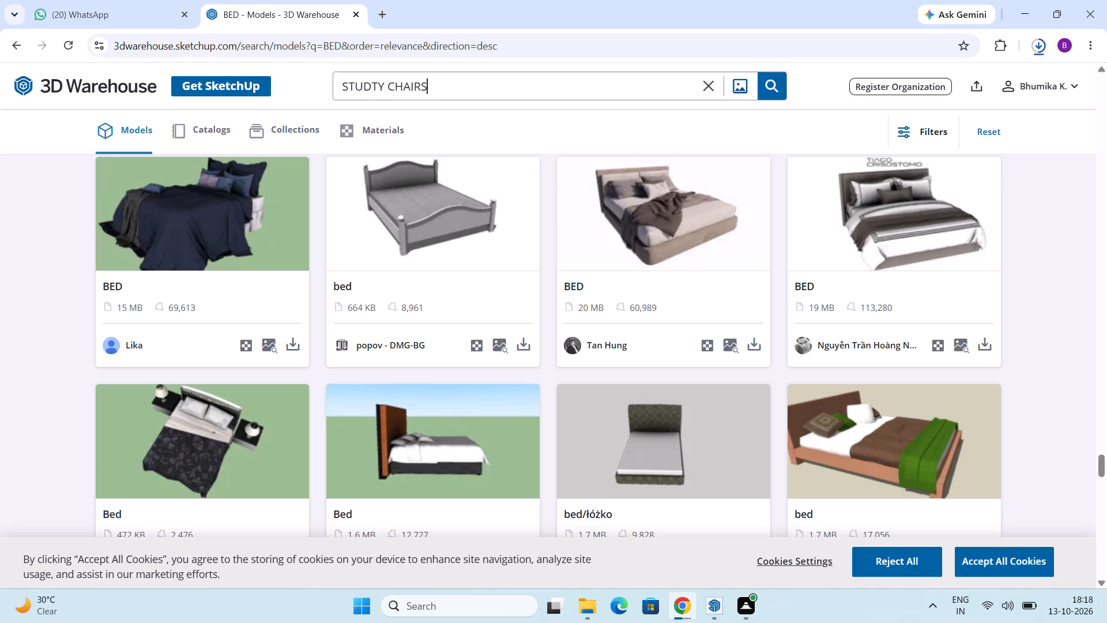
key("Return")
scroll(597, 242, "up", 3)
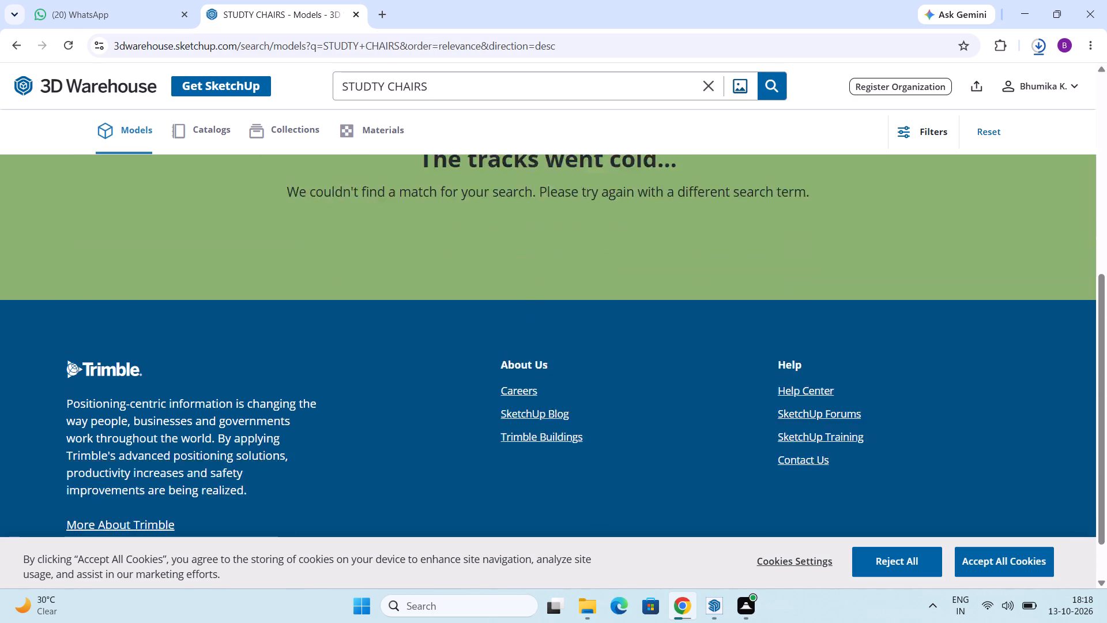
Shorten the search term to "CHAIRS" and search the models again.
left_click(387, 90)
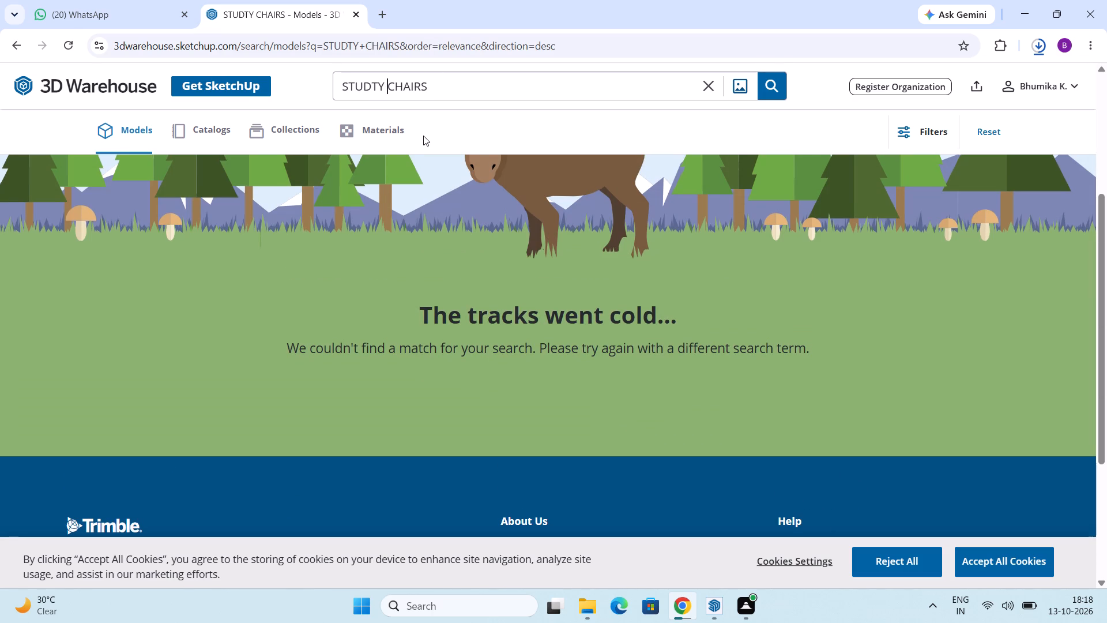
key("BackSpace")
key("BackSpace")
key("BackSpace")
key("BackSpace")
key("BackSpace")
key("BackSpace")
key("BackSpace")
key("BackSpace")
key("BackSpace")
key("BackSpace")
key("BackSpace")
key("BackSpace")
key("BackSpace")
key("BackSpace")
key("BackSpace")
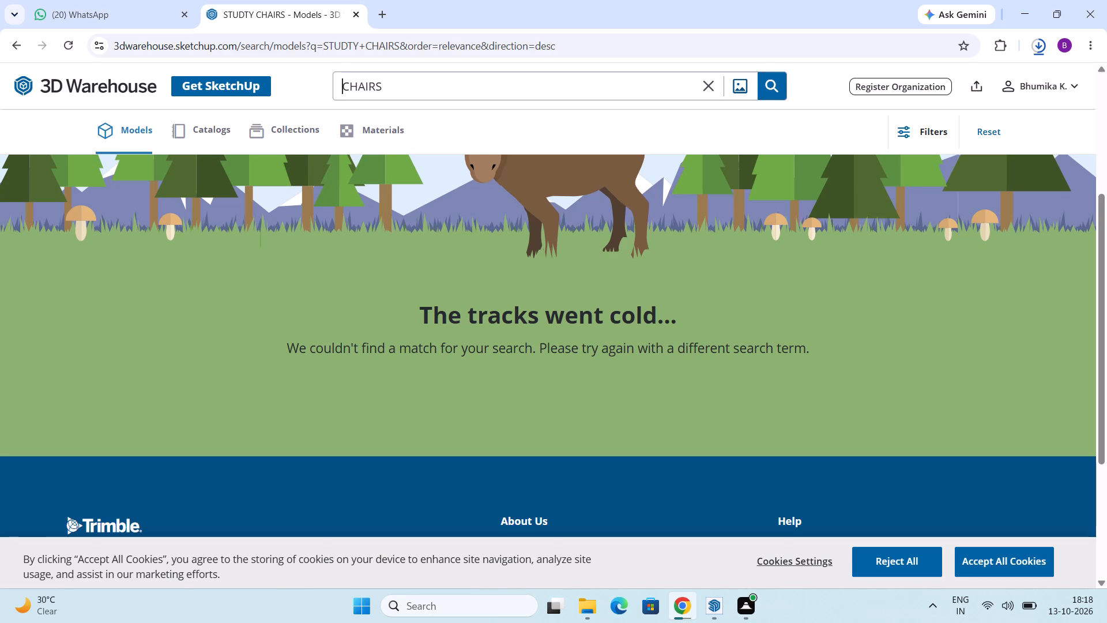
key("Return")
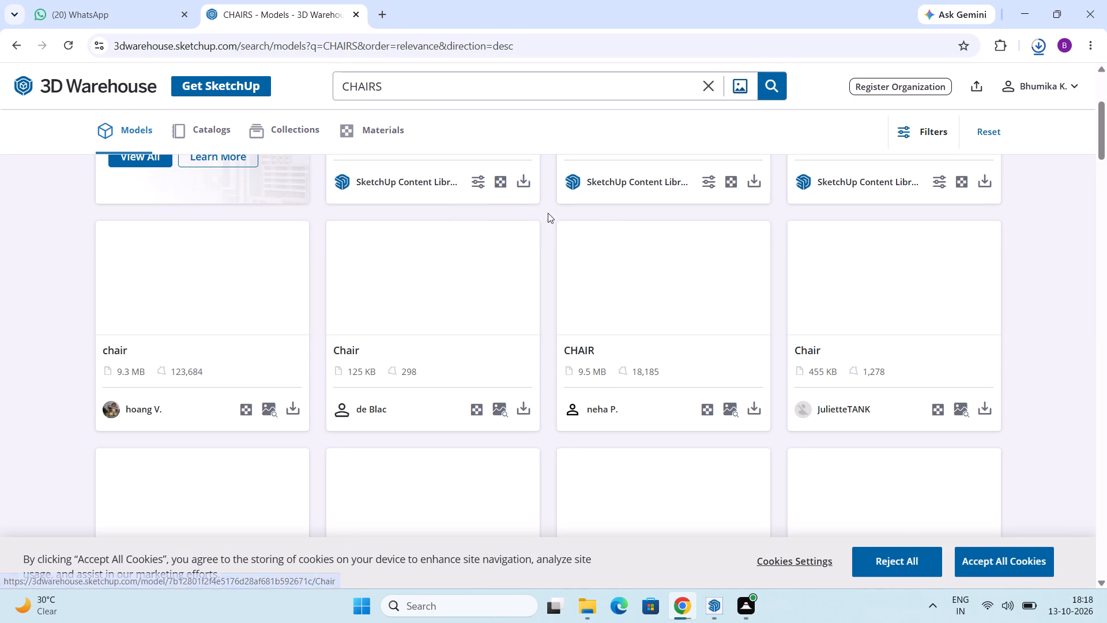
Look through the first batch of "CHAIRS" models and compare the designs to the end of the batch.
scroll(560, 208, "up", 3)
scroll(642, 257, "up", 2)
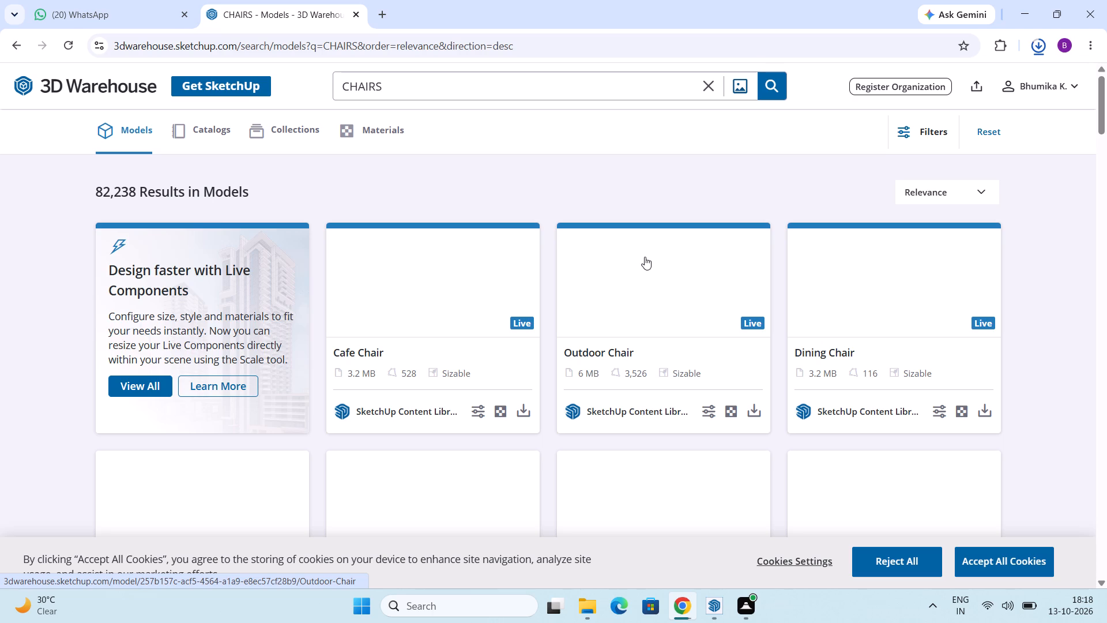
scroll(645, 257, "down", 3)
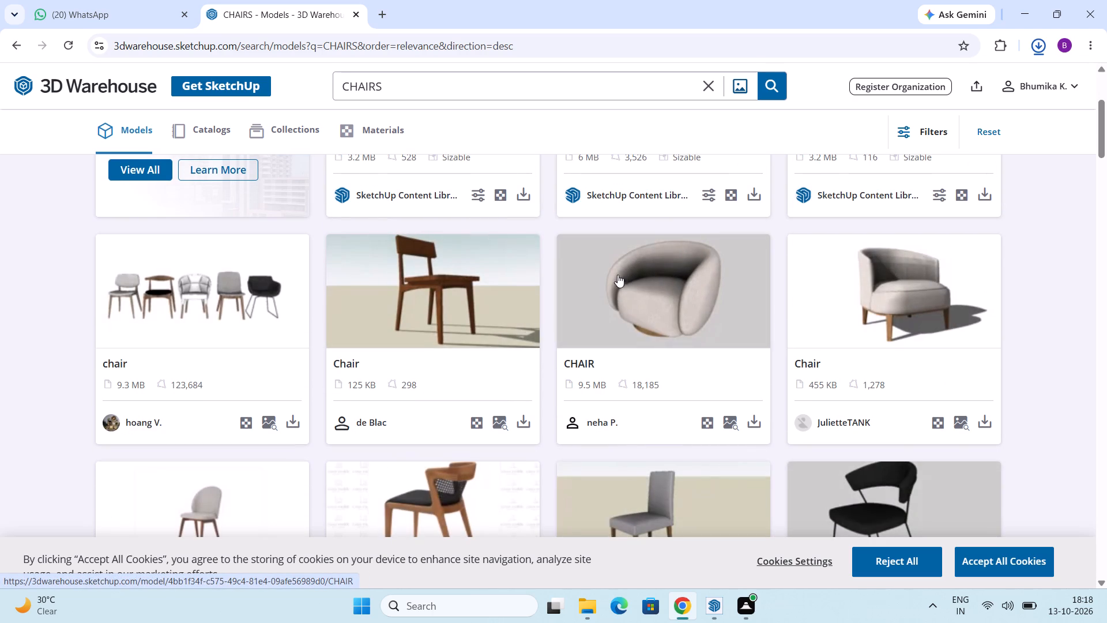
scroll(583, 291, "down", 1)
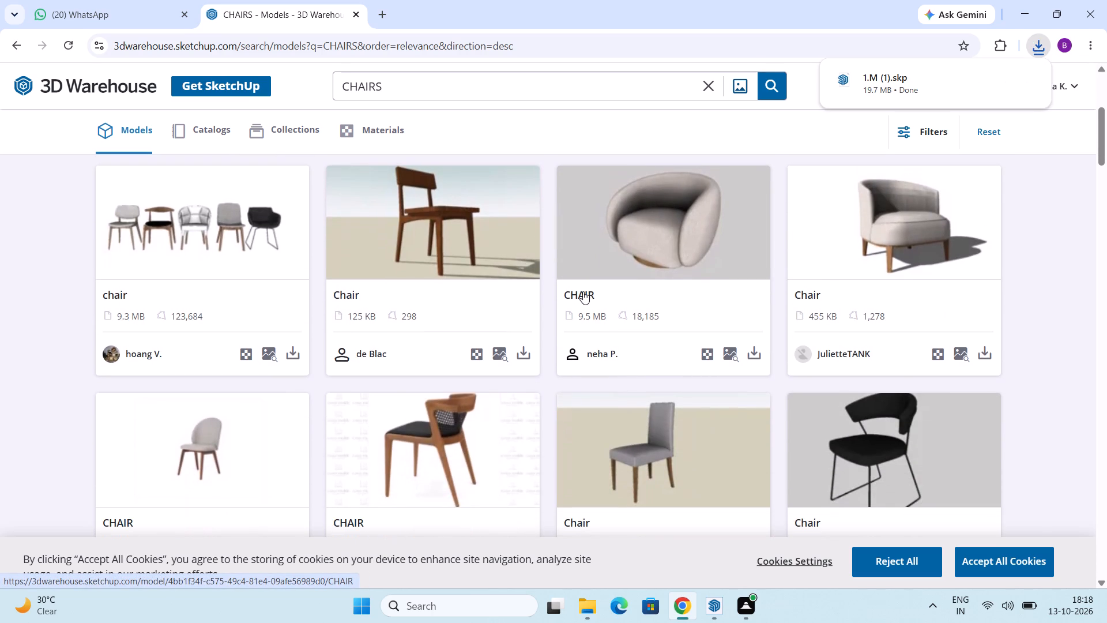
scroll(583, 291, "down", 3)
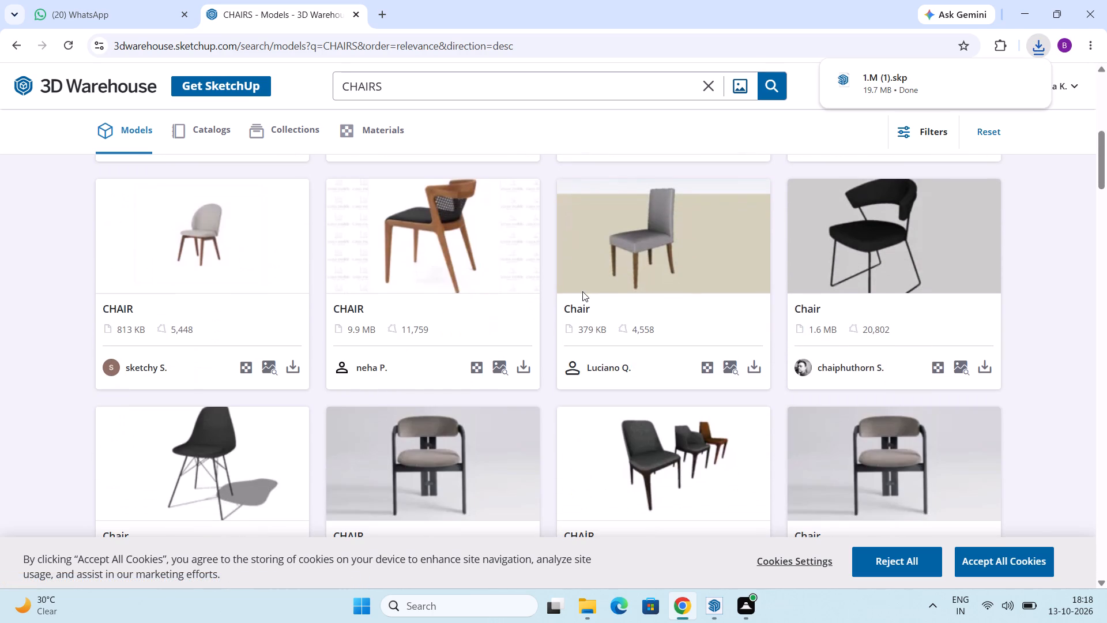
scroll(588, 287, "up", 3)
scroll(647, 283, "up", 2)
scroll(639, 283, "down", 3)
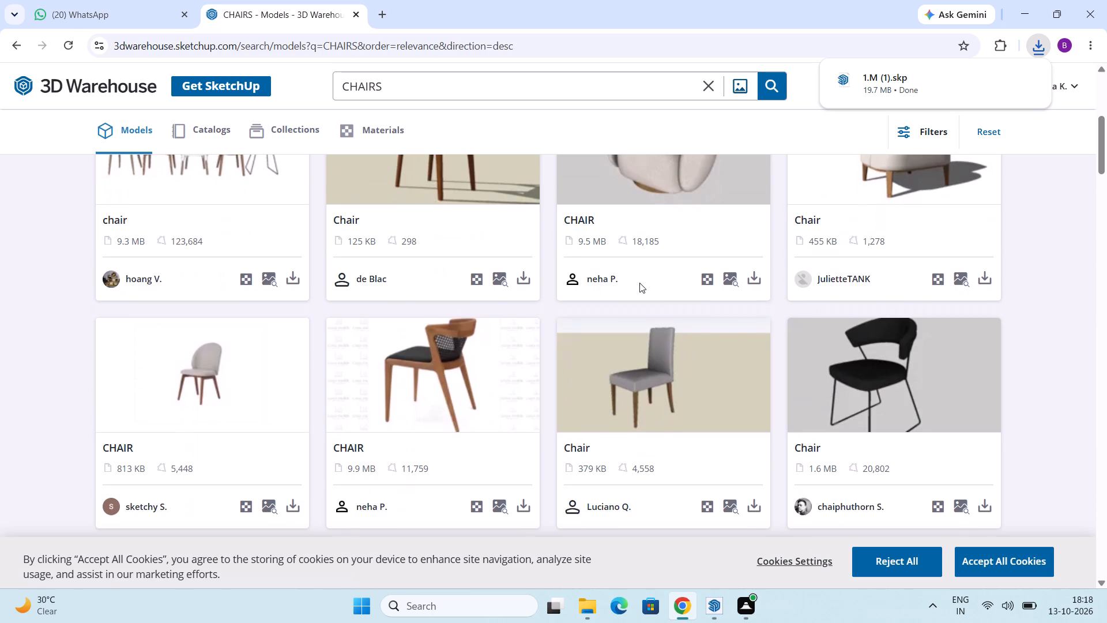
scroll(639, 283, "down", 3)
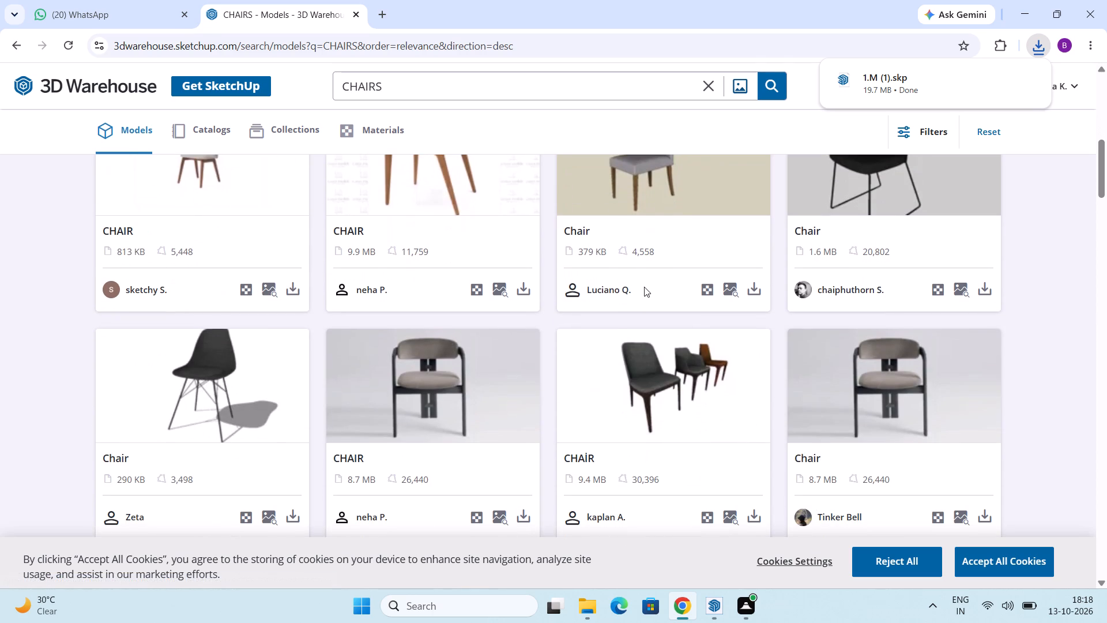
scroll(646, 287, "down", 3)
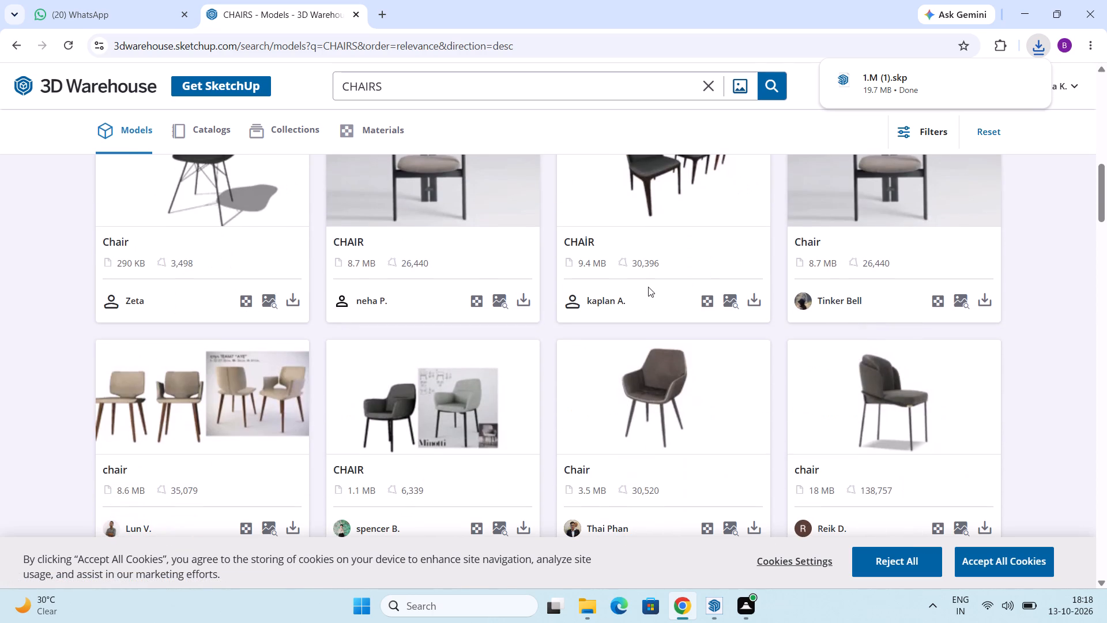
scroll(665, 287, "up", 3)
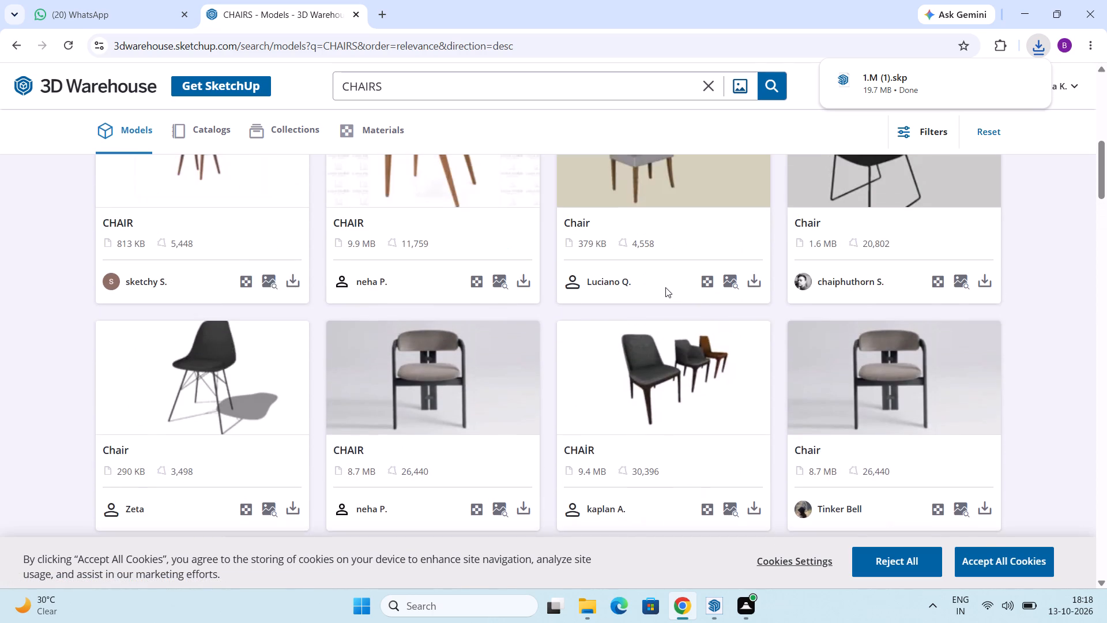
scroll(665, 287, "down", 9)
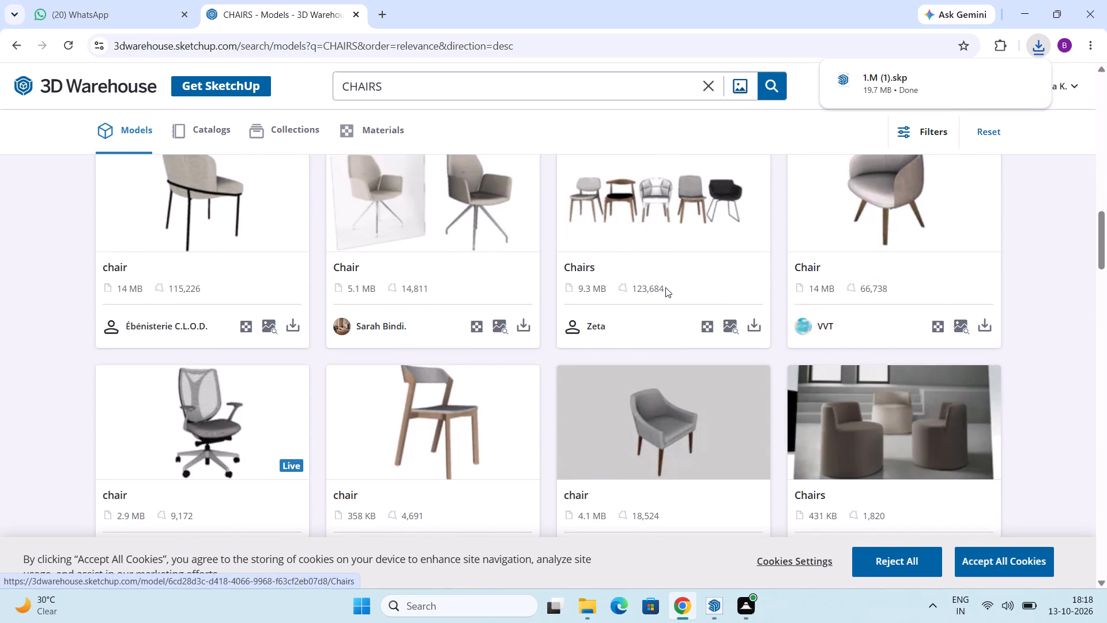
scroll(665, 287, "down", 5)
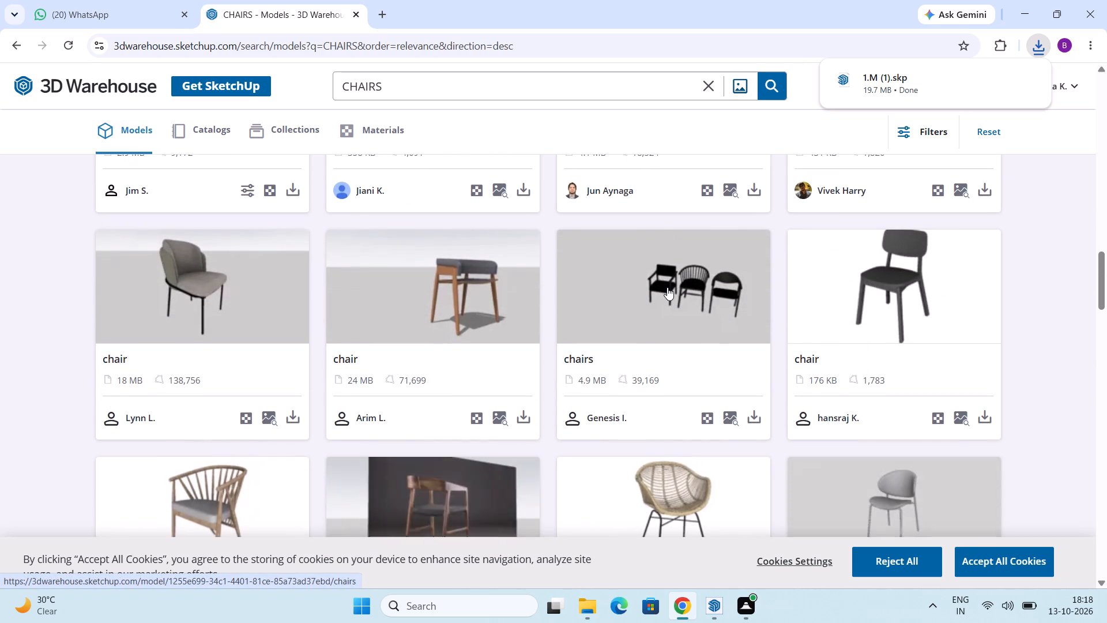
scroll(667, 287, "down", 4)
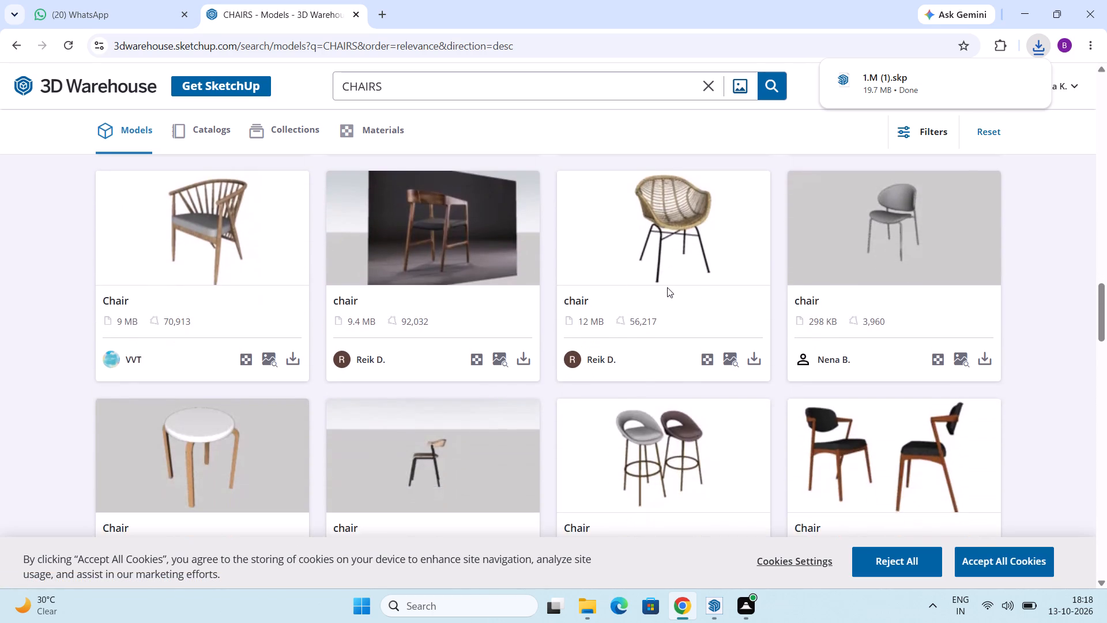
scroll(667, 287, "down", 4)
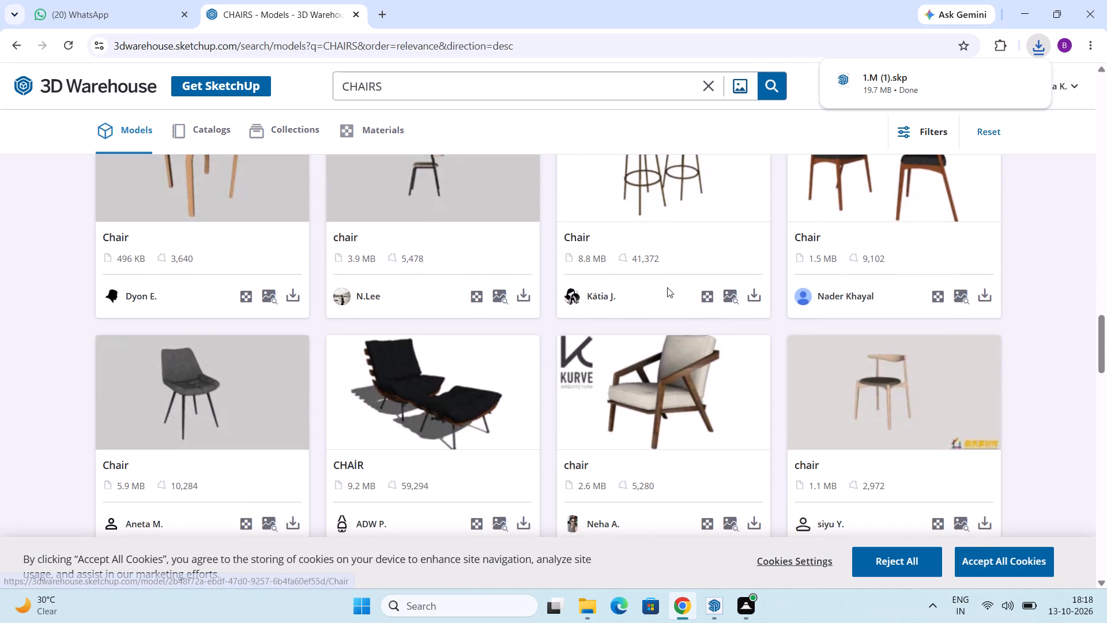
scroll(667, 287, "down", 6)
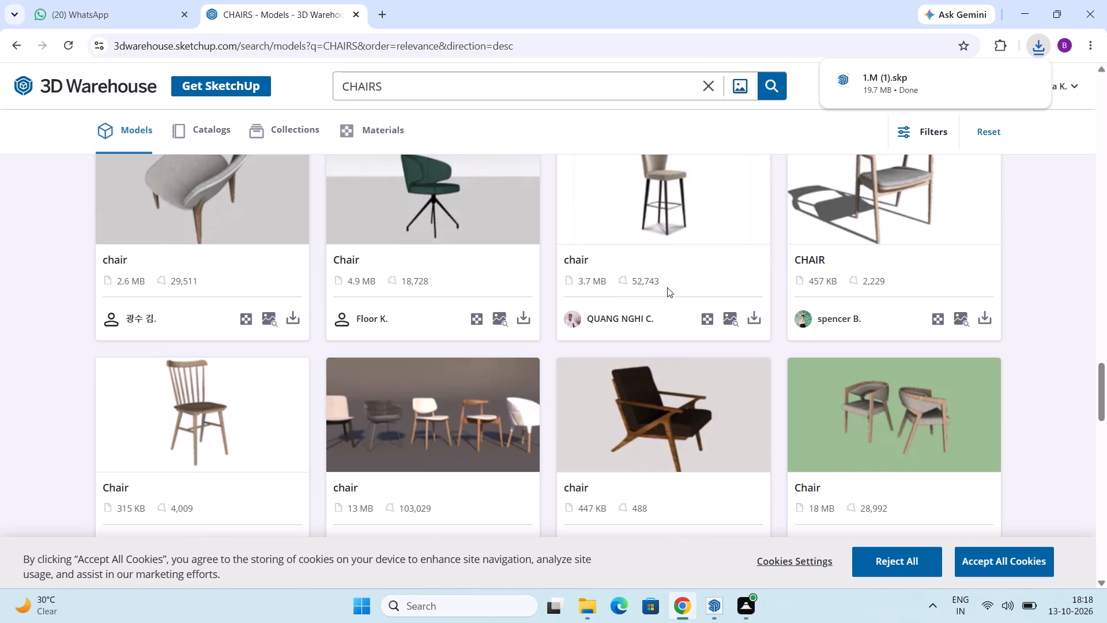
scroll(675, 287, "down", 4)
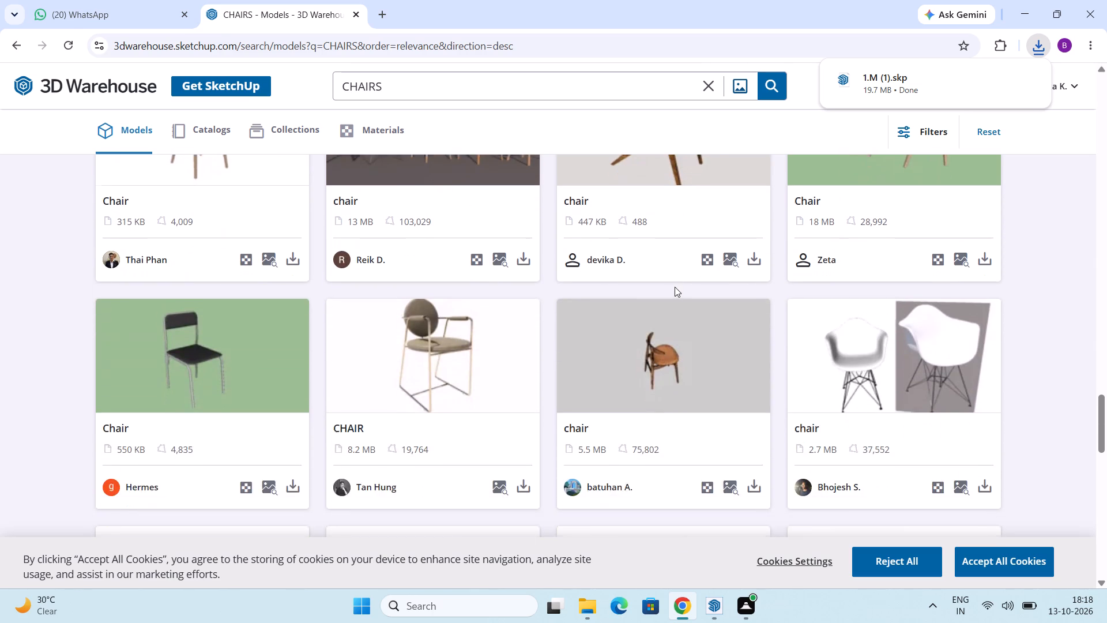
scroll(675, 287, "down", 6)
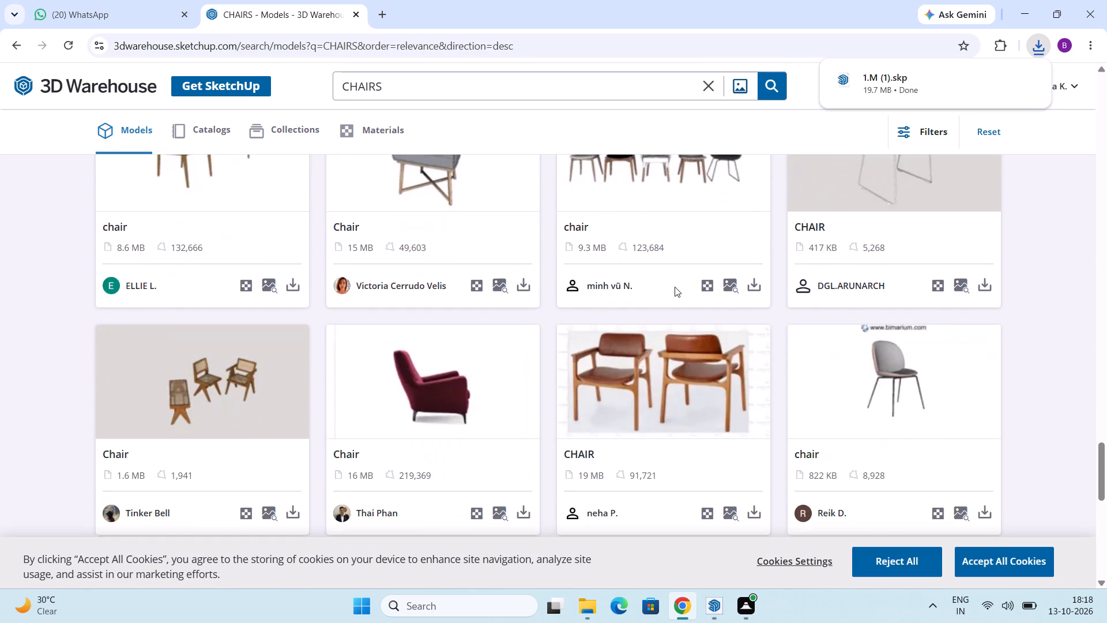
scroll(675, 287, "down", 5)
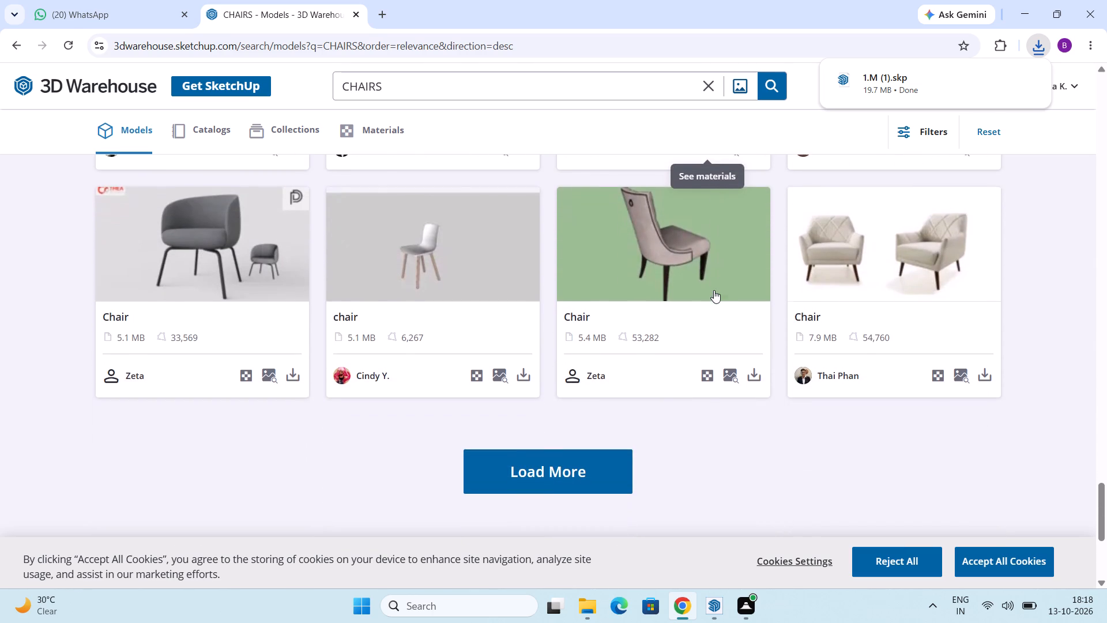
scroll(714, 290, "down", 1)
Load a second batch of chair models and download the 1.4 MB "CHAIR" with the beige curved shell and metal pedestal base.
left_click(586, 390)
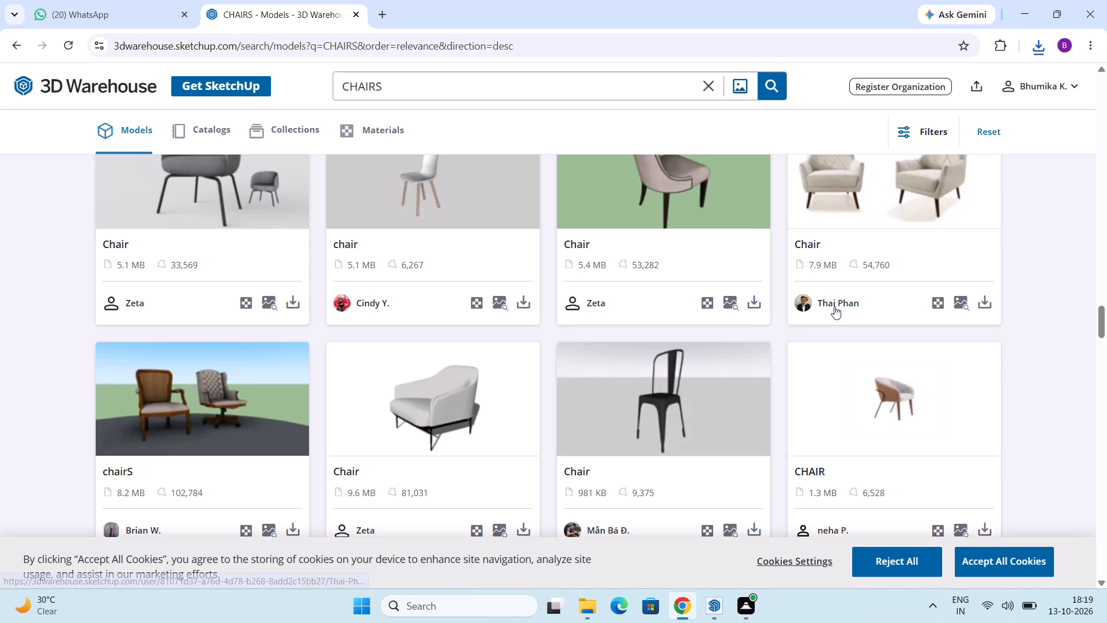
scroll(673, 286, "up", 4)
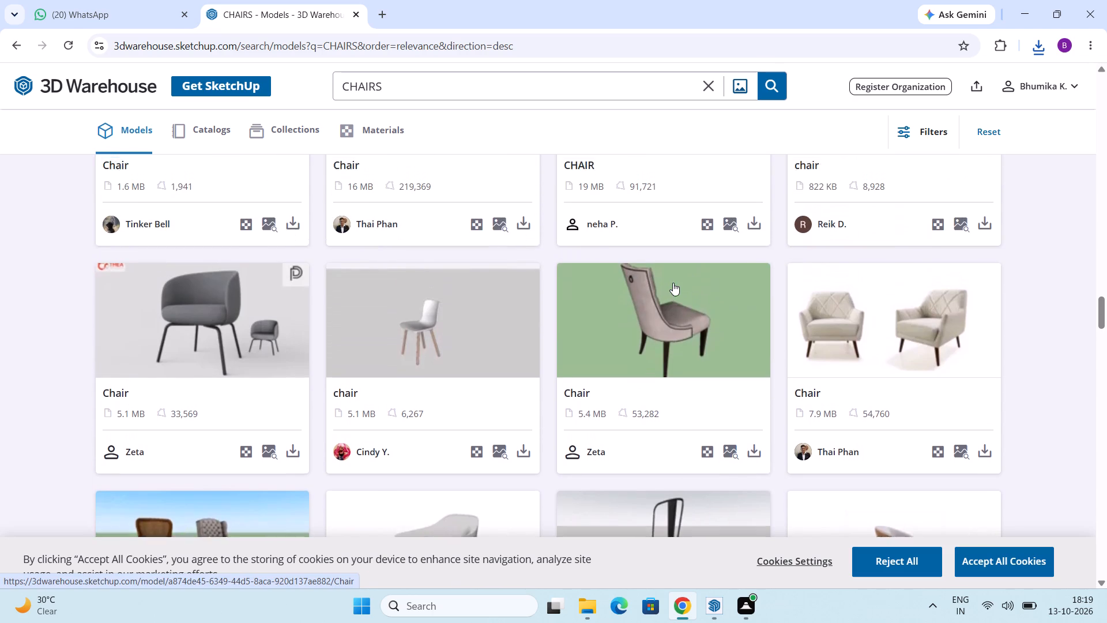
scroll(673, 283, "down", 9)
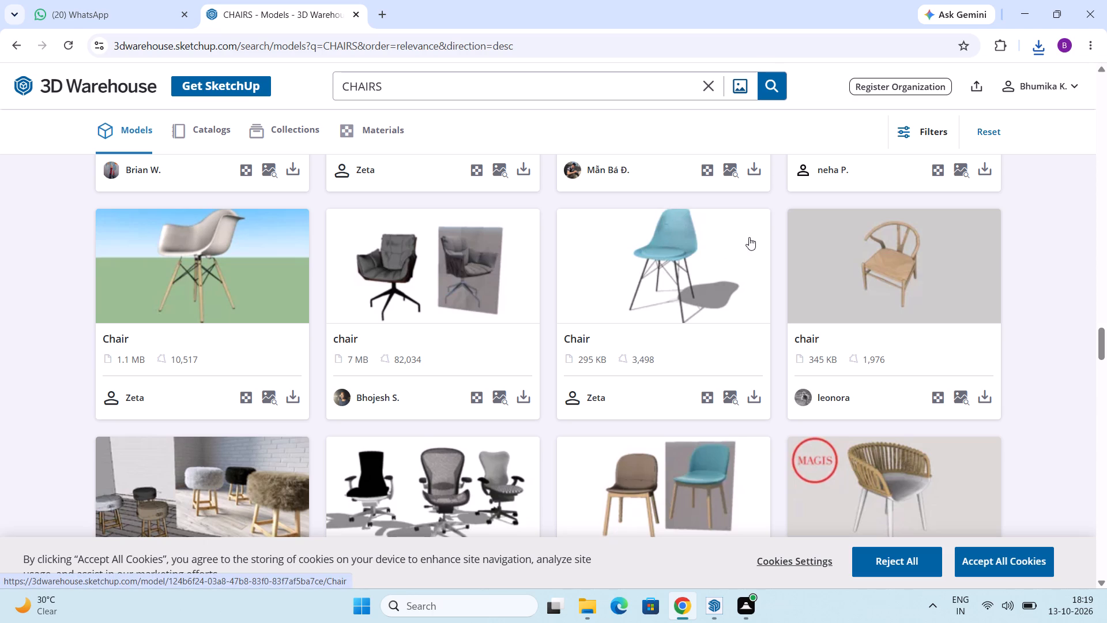
scroll(770, 260, "down", 2)
scroll(723, 300, "down", 3)
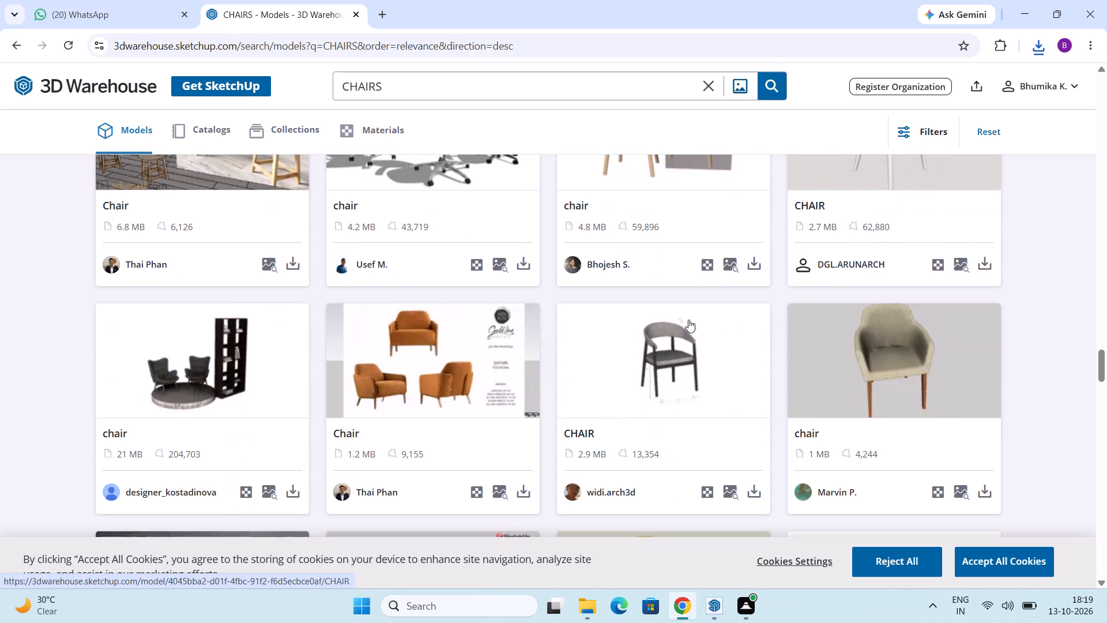
scroll(688, 320, "down", 6)
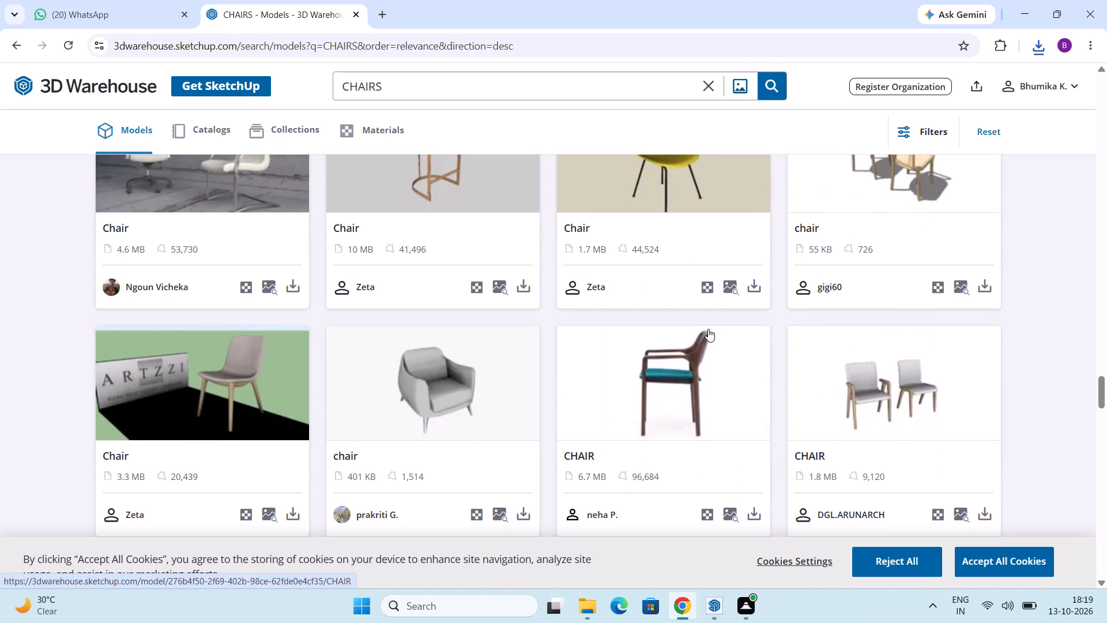
scroll(708, 329, "down", 4)
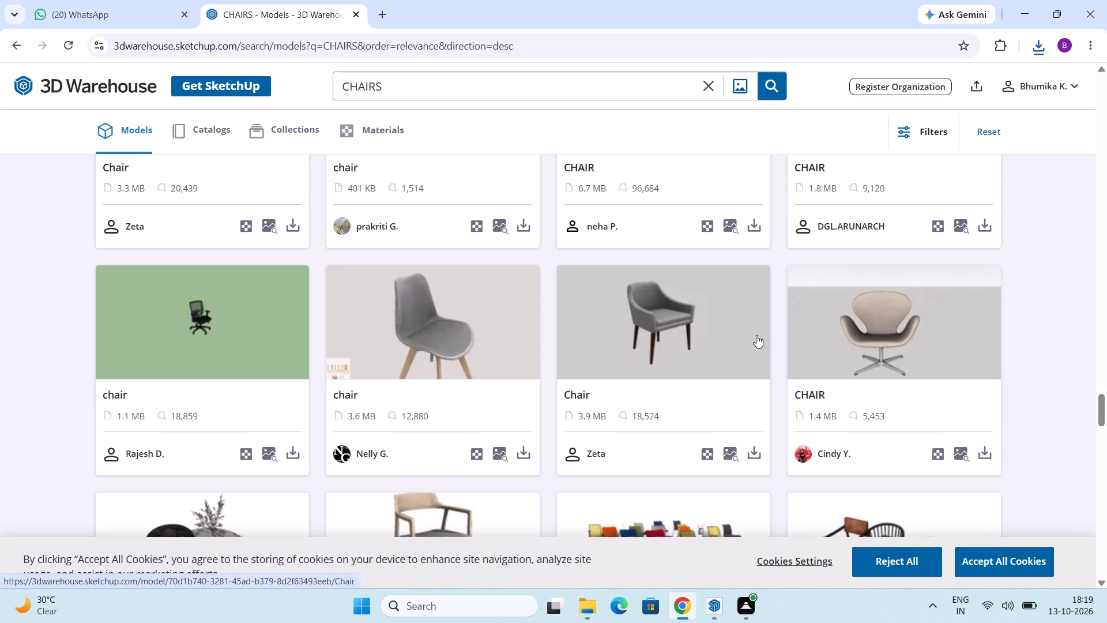
left_click(980, 449)
left_click(942, 336)
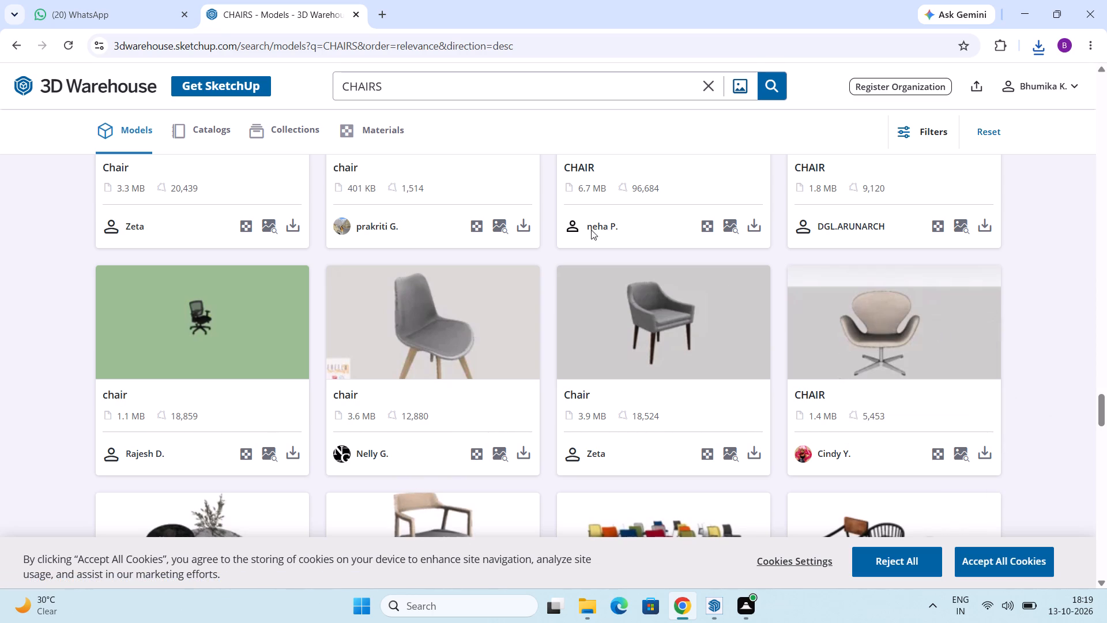
Replace the search term with "HANDLES" and search the models.
left_click(421, 89)
left_click_drag(421, 89, 428, 77)
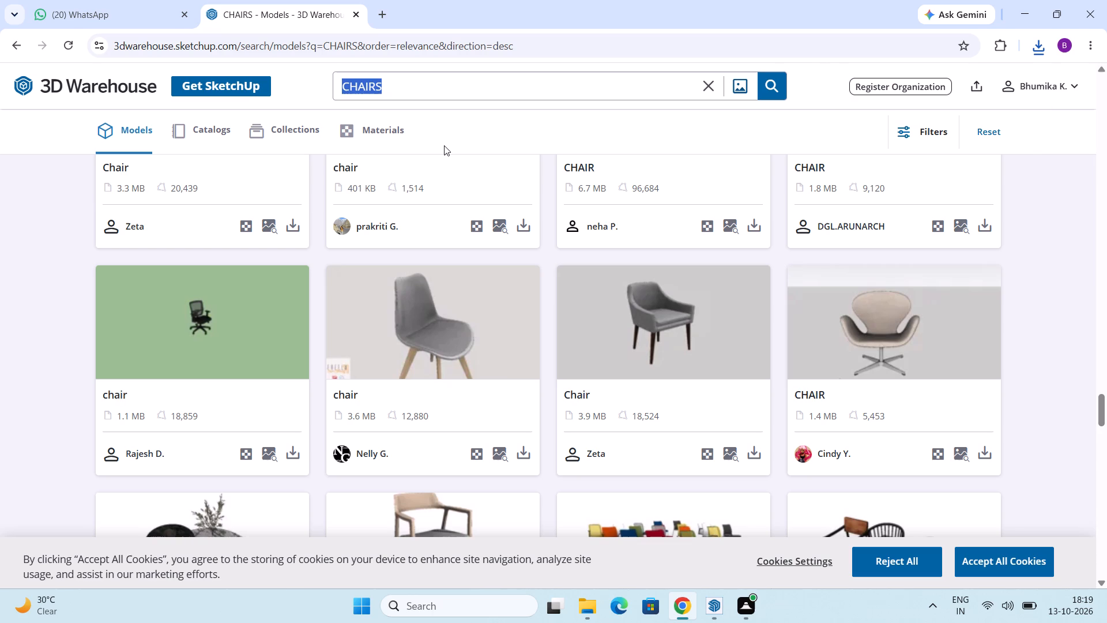
type("HANDLES")
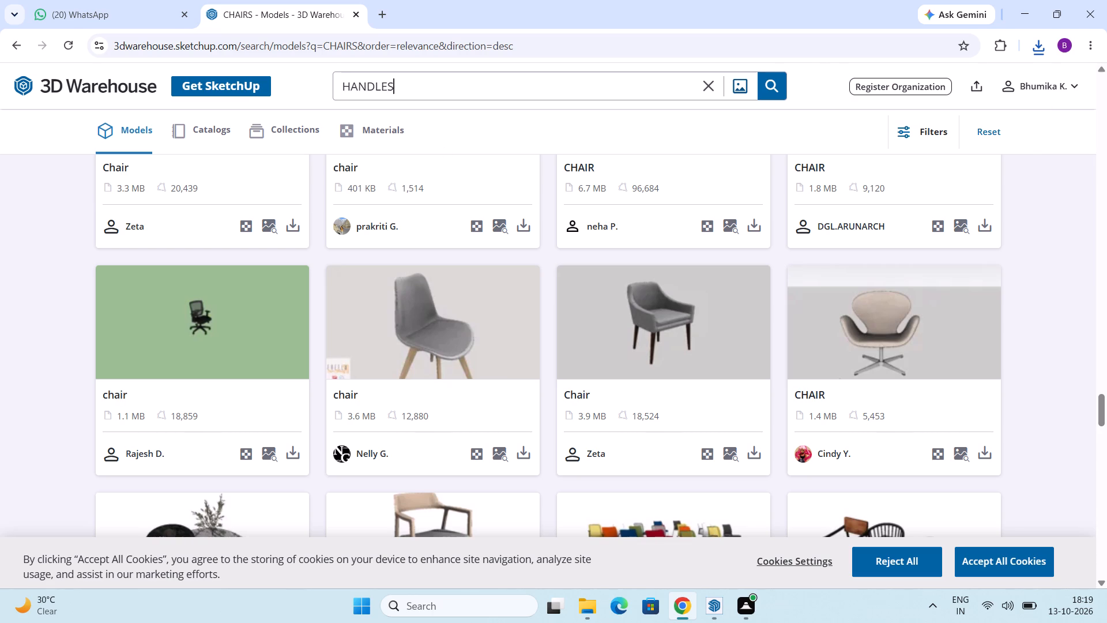
key("Return")
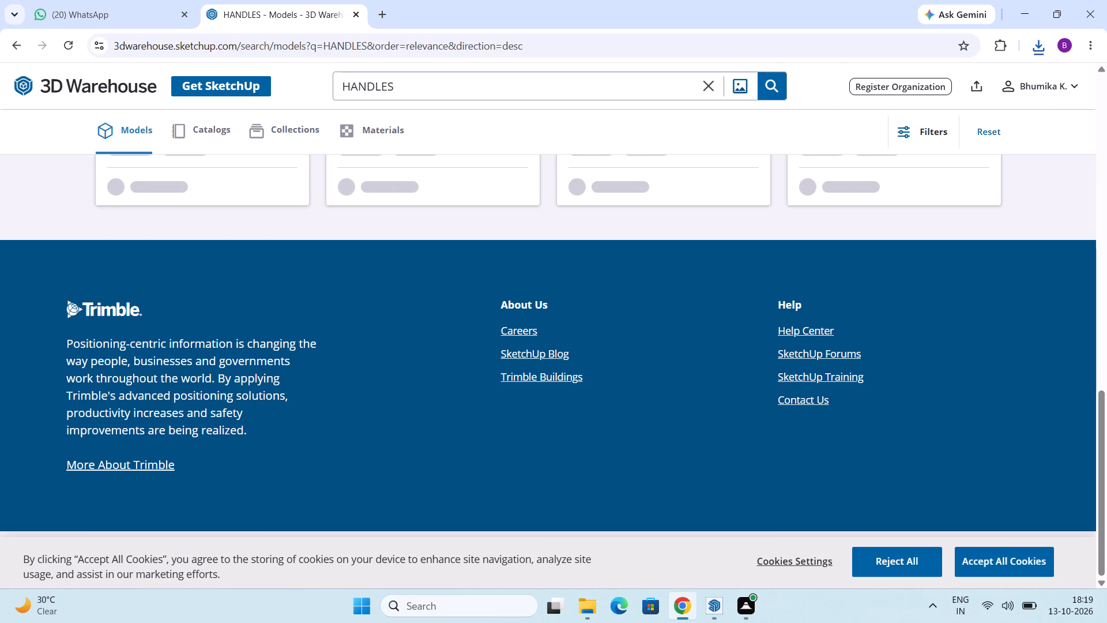
Look through the "HANDLES" models from the end of the batch back to the first results and compare the designs.
scroll(494, 248, "up", 2)
scroll(621, 243, "up", 3)
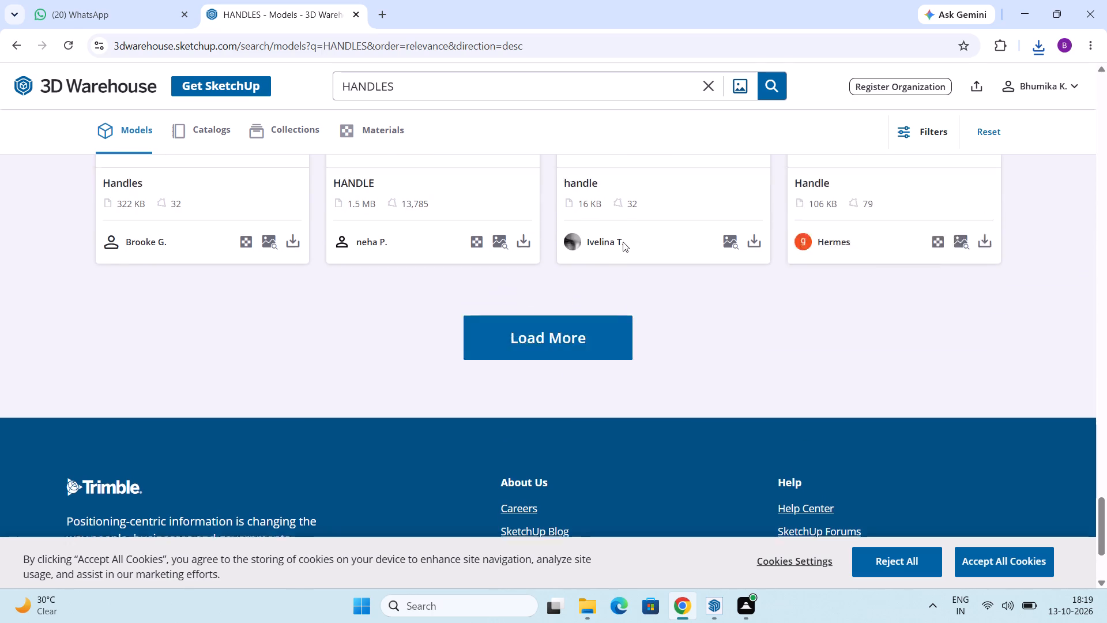
scroll(673, 296, "up", 3)
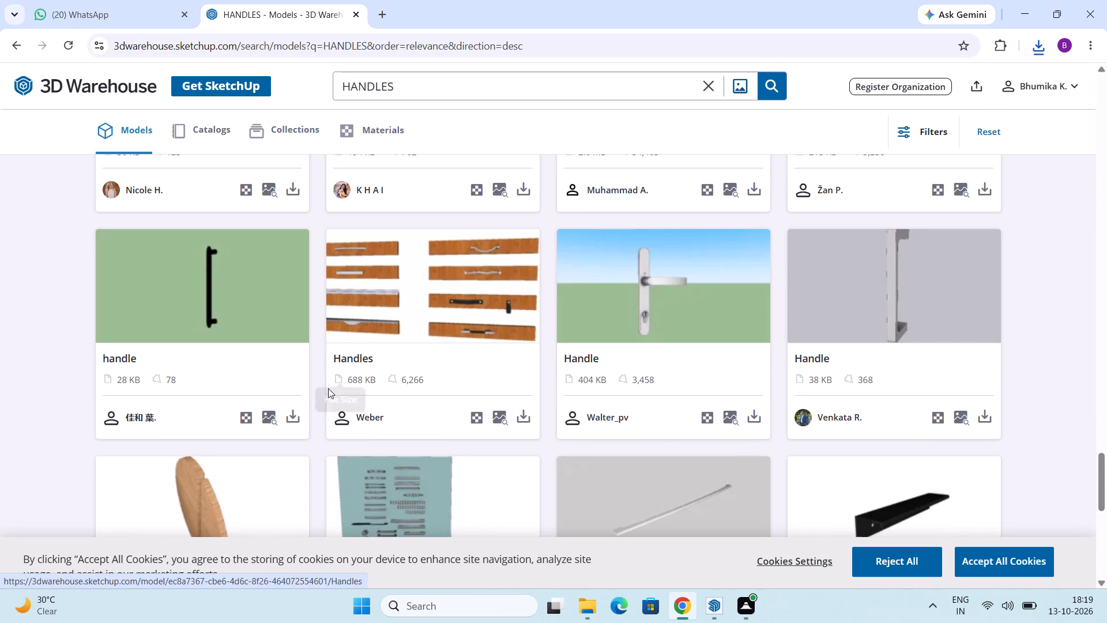
scroll(456, 397, "up", 2)
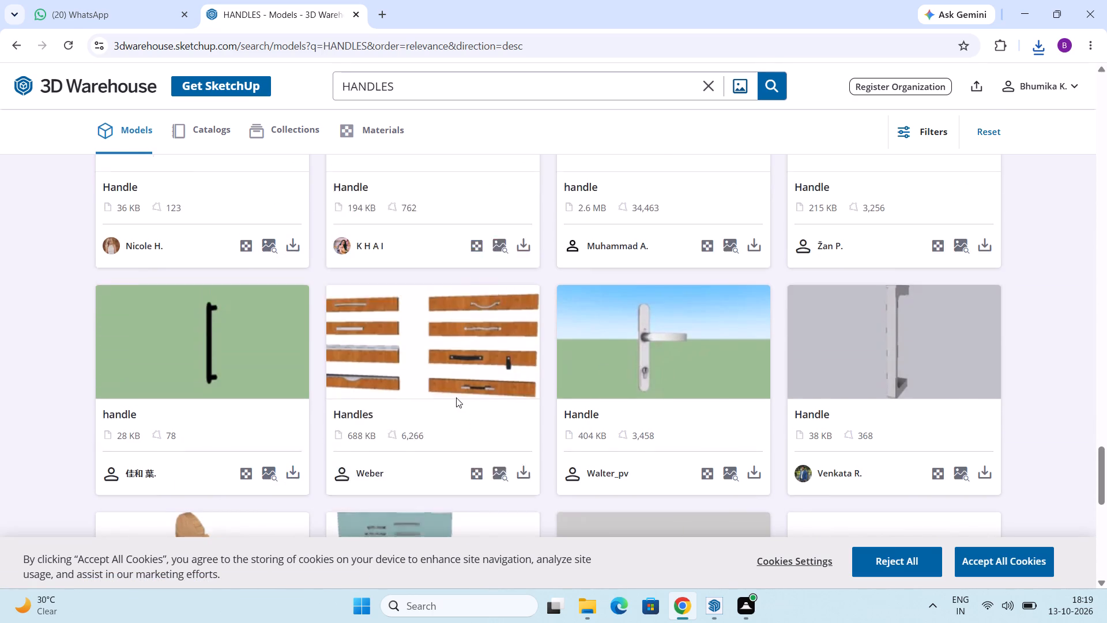
scroll(464, 395, "up", 13)
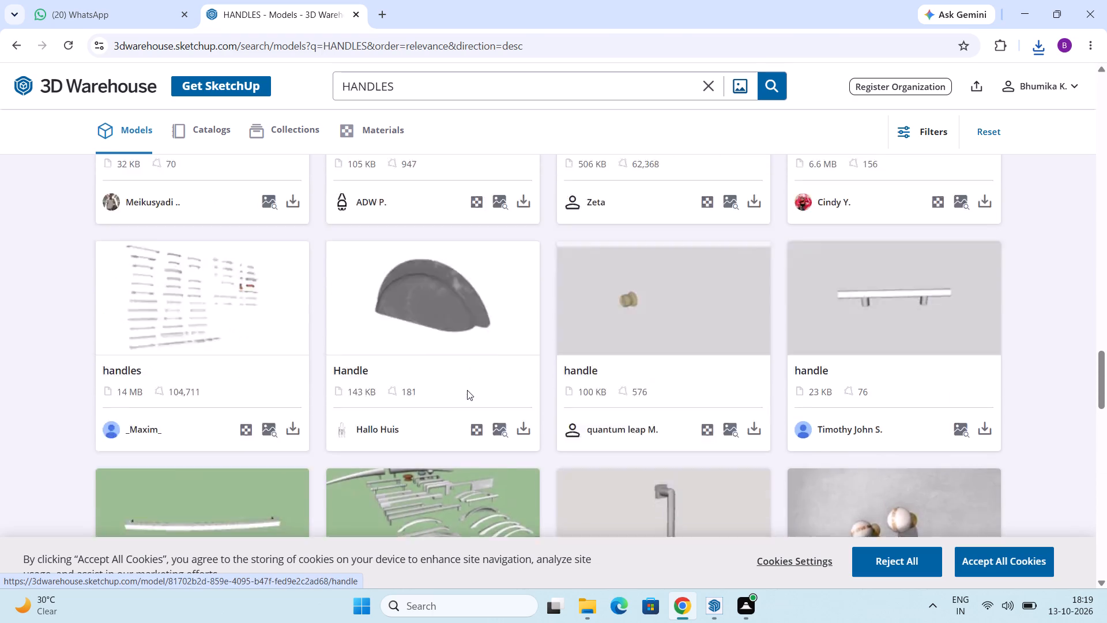
scroll(477, 385, "up", 13)
scroll(587, 396, "up", 4)
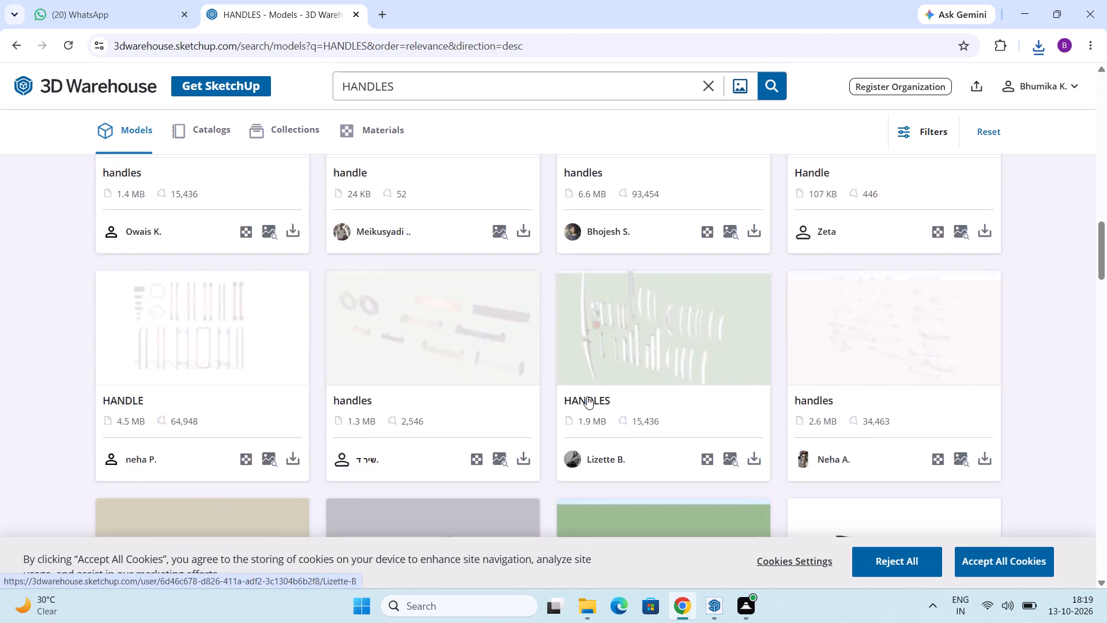
scroll(587, 396, "up", 18)
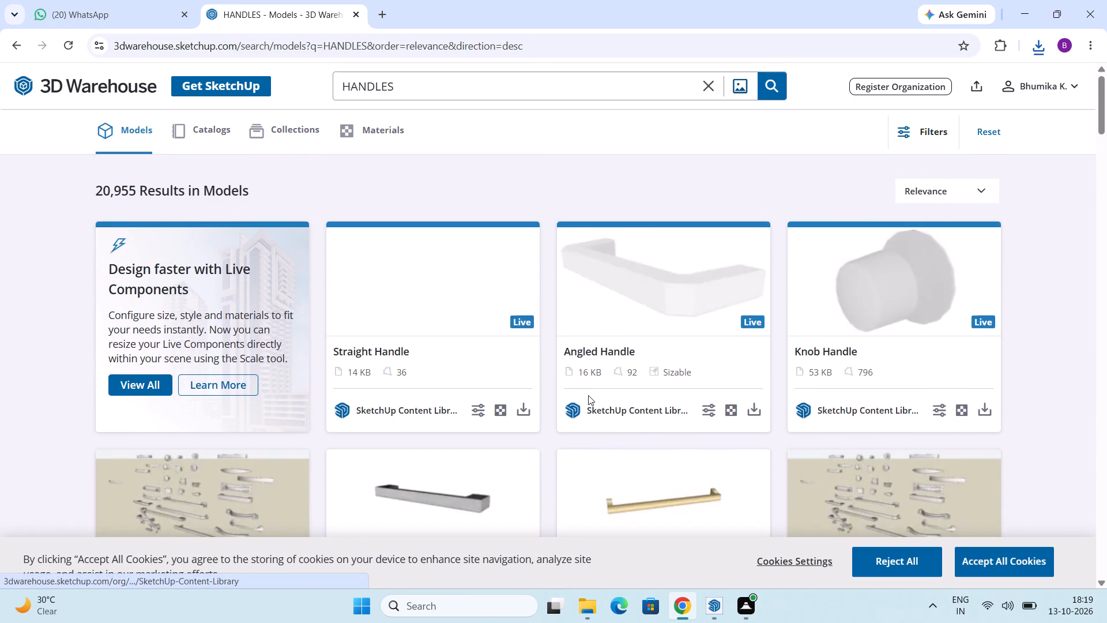
scroll(588, 395, "up", 3)
Download the 28 KB "handle" model with the straight black vertical bar as a SketchUp file.
scroll(588, 395, "down", 13)
scroll(553, 395, "down", 8)
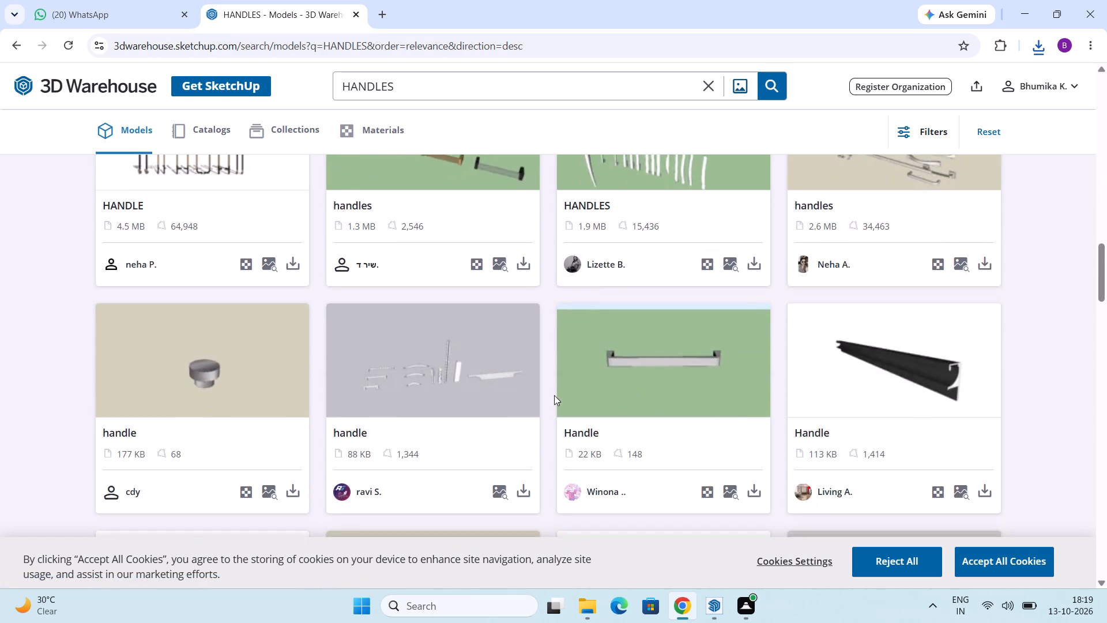
scroll(554, 395, "down", 16)
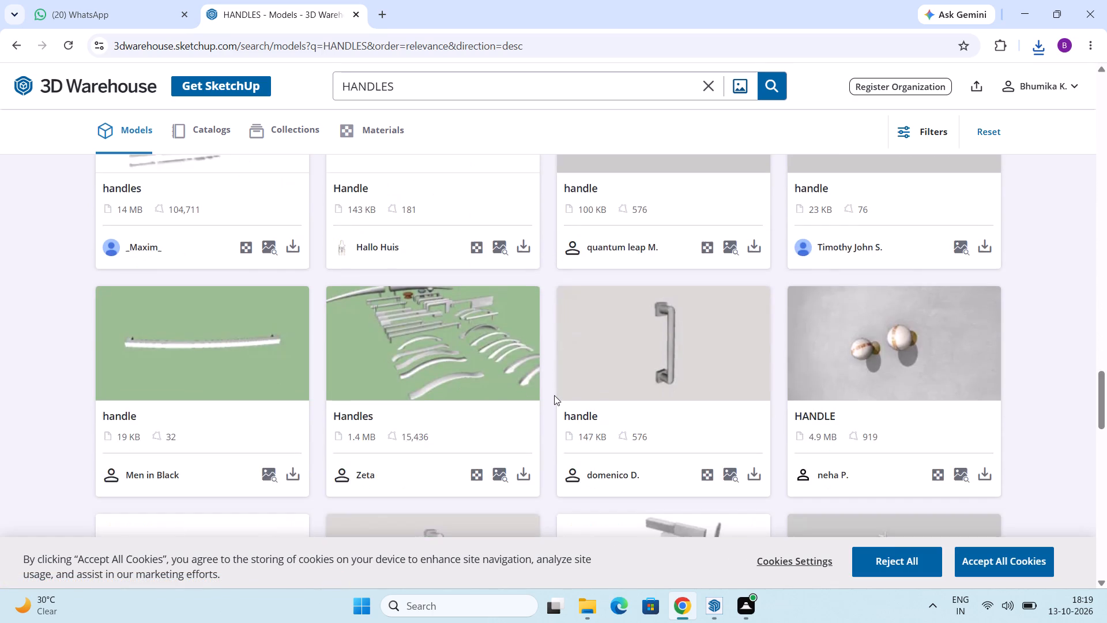
scroll(554, 395, "down", 7)
scroll(363, 385, "down", 3)
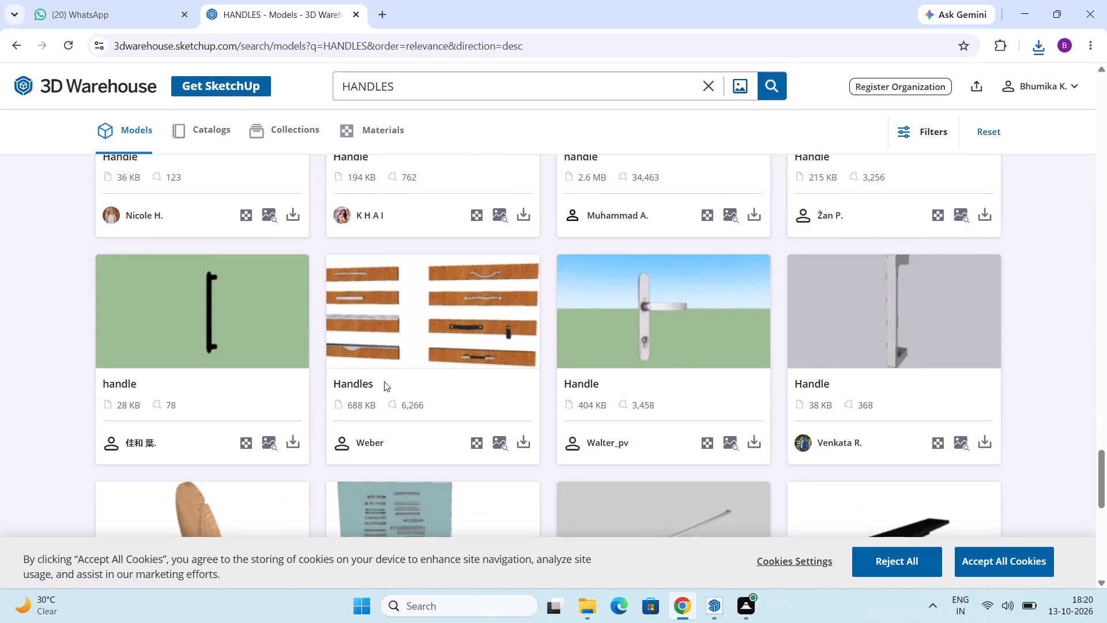
left_click(296, 434)
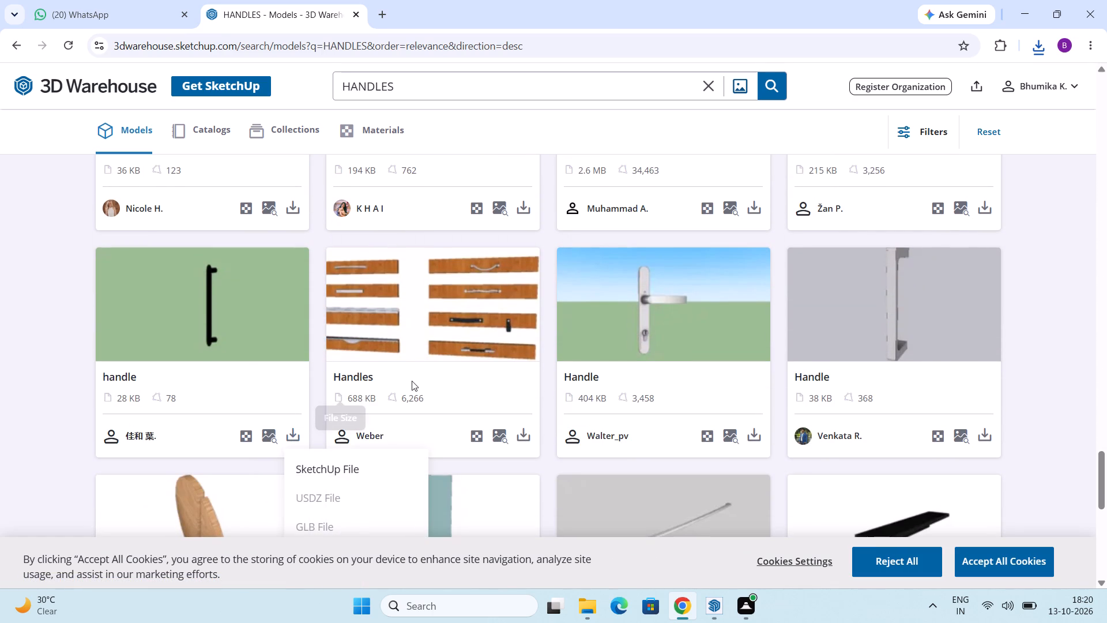
left_click(362, 466)
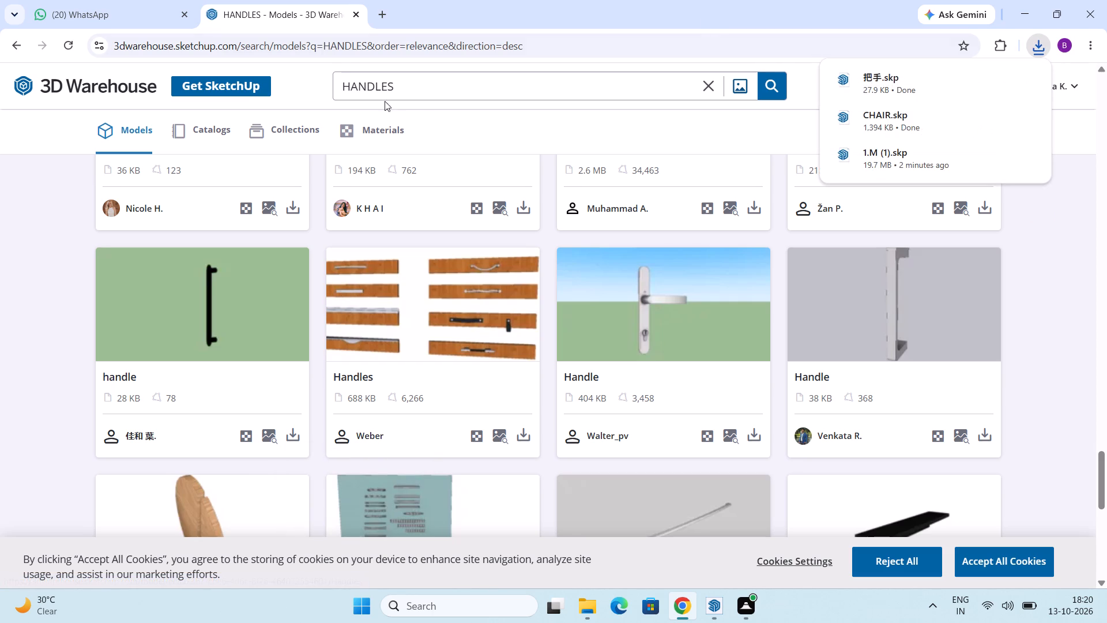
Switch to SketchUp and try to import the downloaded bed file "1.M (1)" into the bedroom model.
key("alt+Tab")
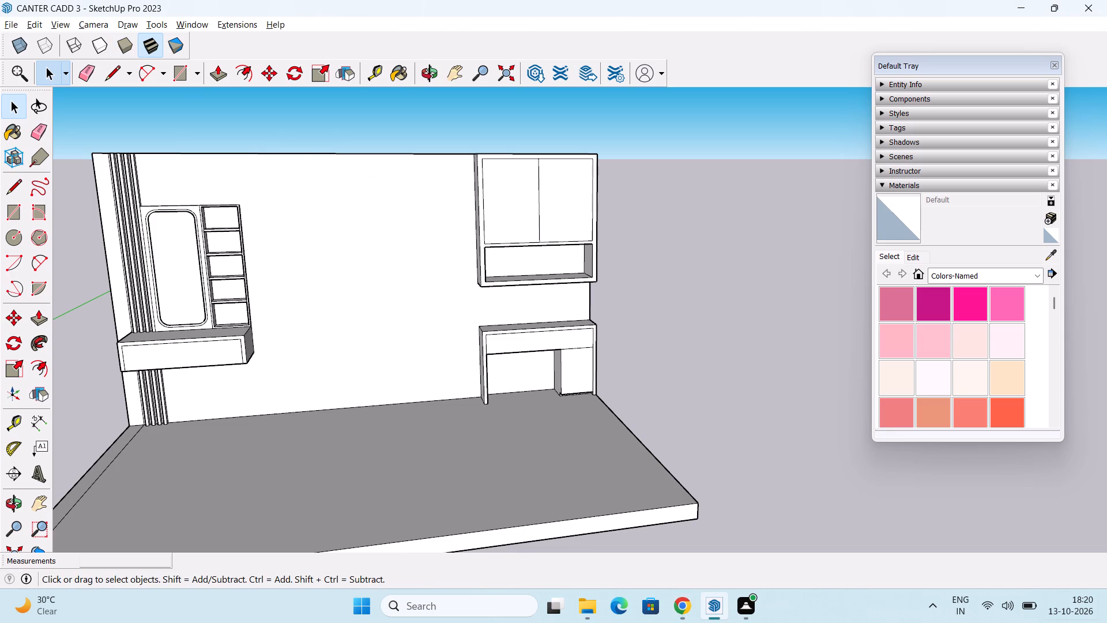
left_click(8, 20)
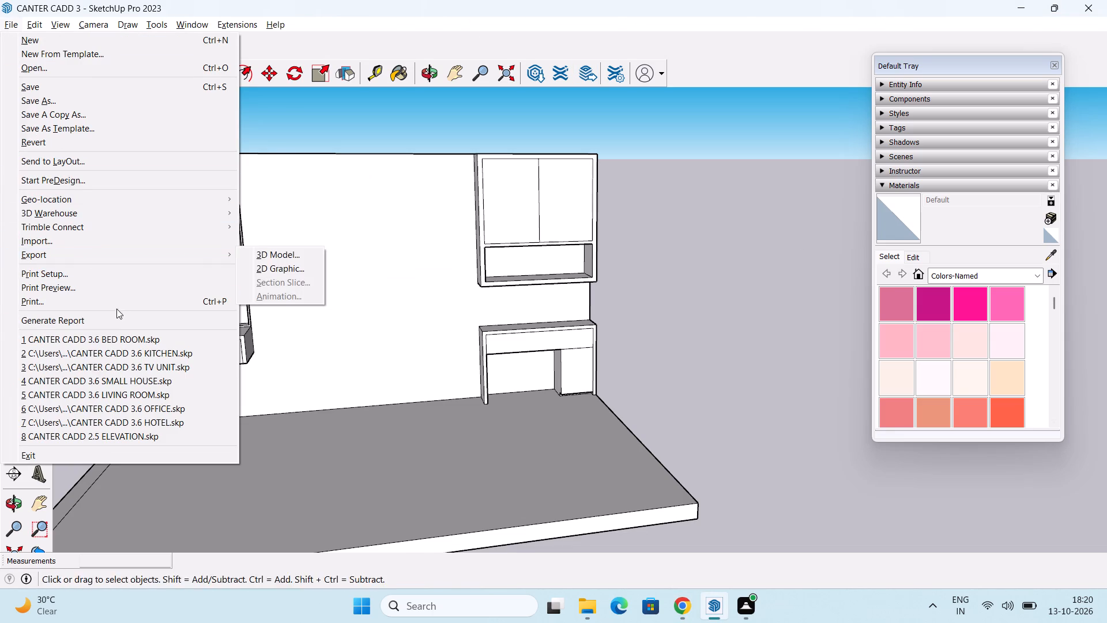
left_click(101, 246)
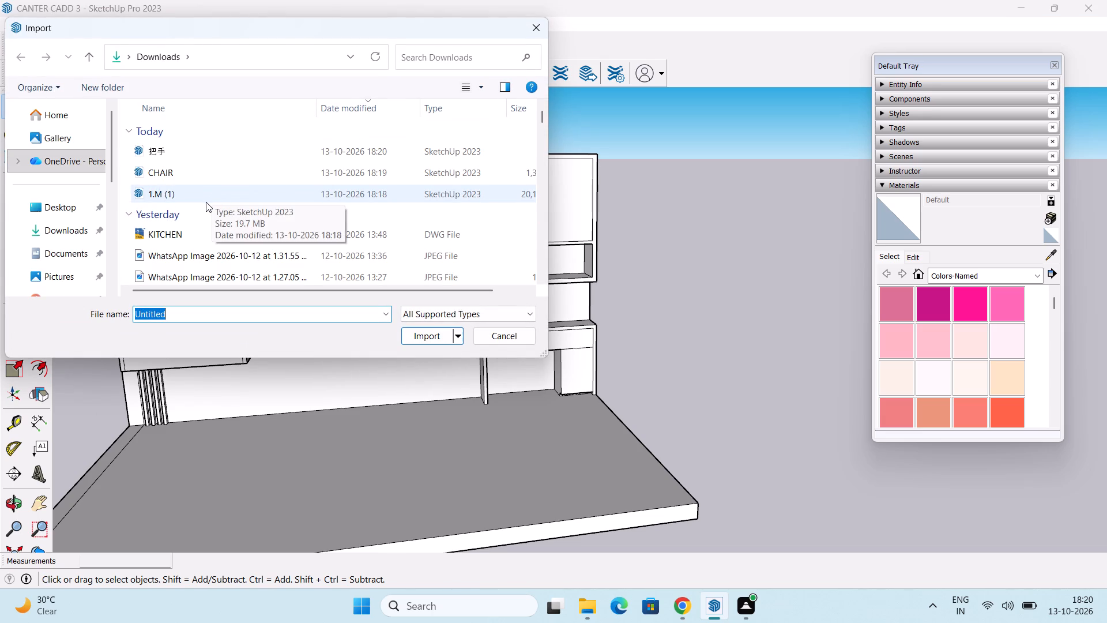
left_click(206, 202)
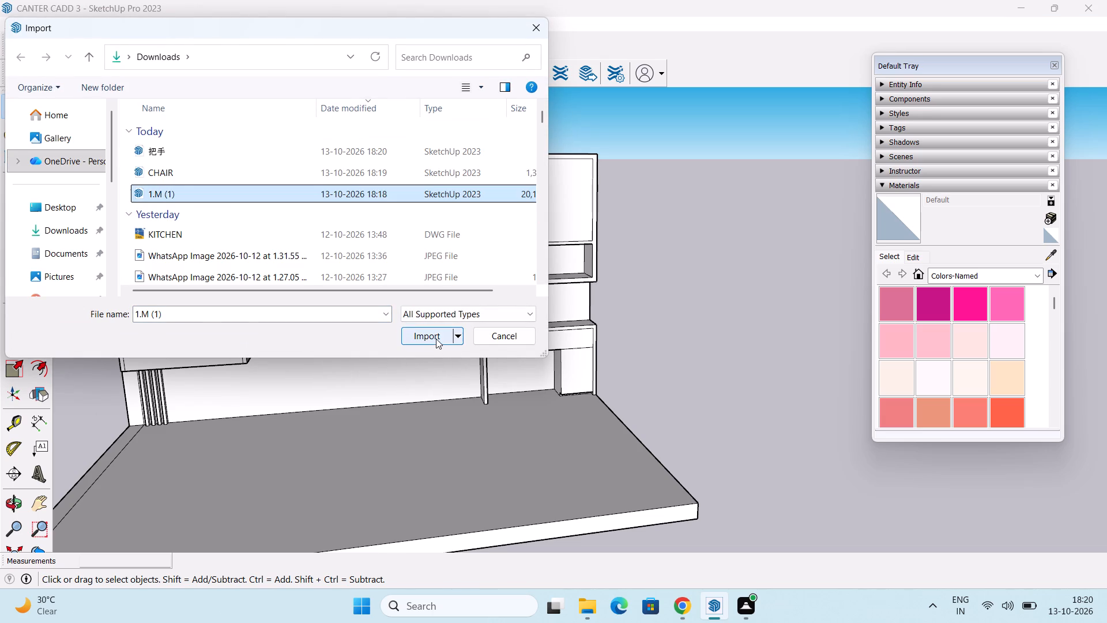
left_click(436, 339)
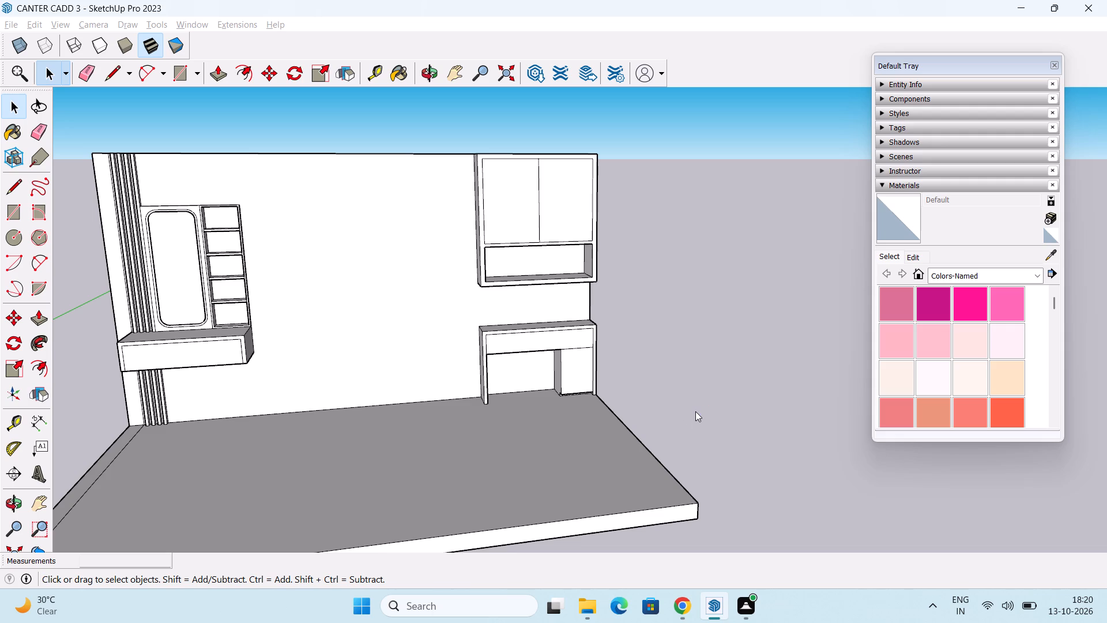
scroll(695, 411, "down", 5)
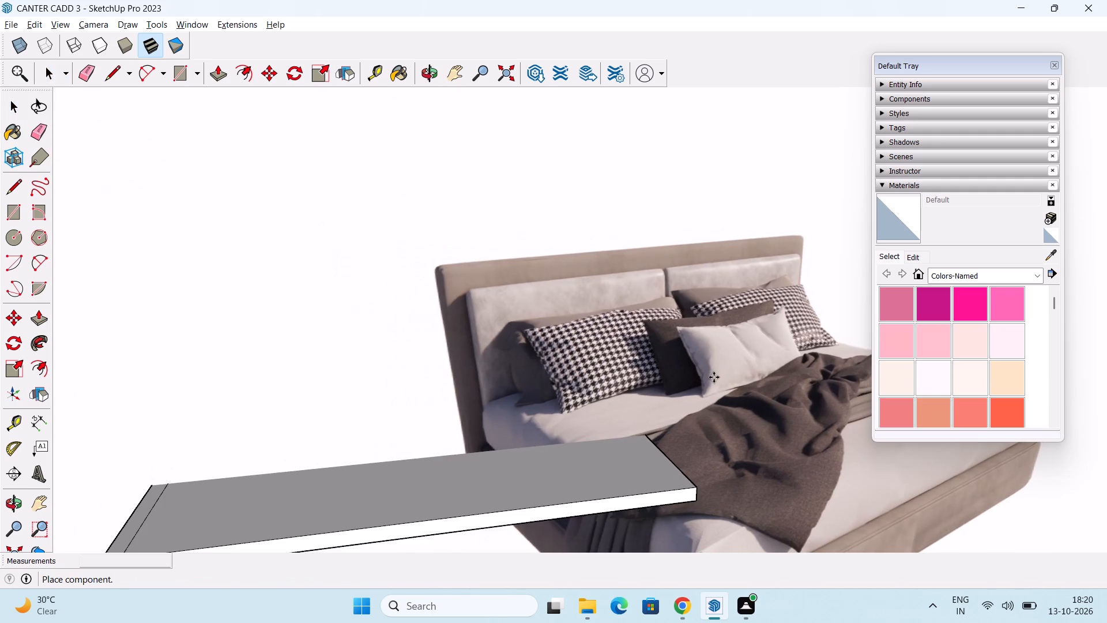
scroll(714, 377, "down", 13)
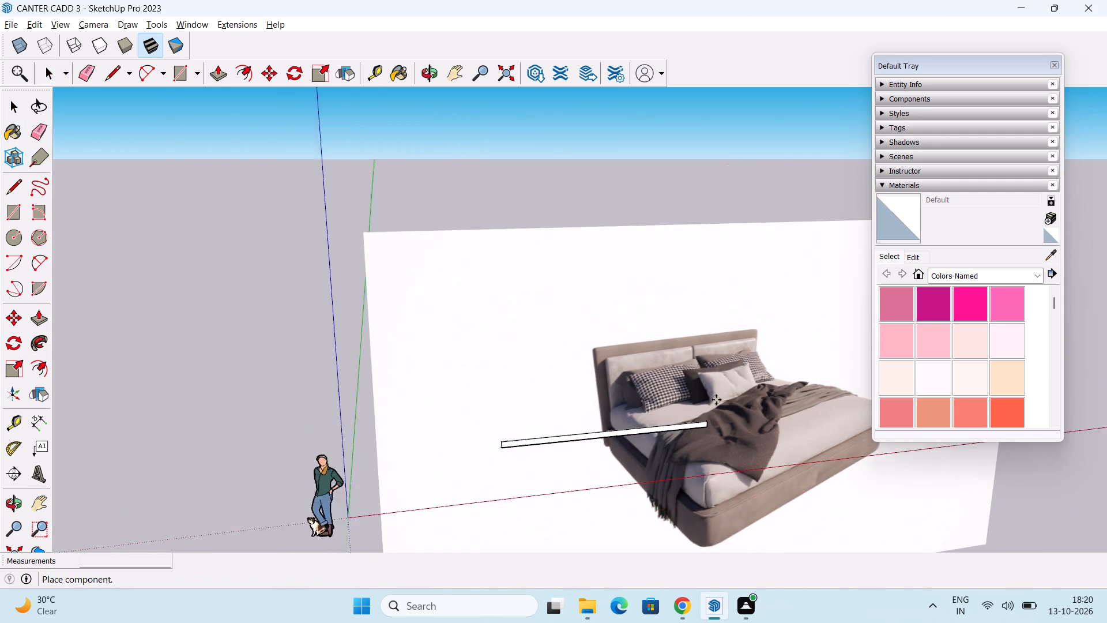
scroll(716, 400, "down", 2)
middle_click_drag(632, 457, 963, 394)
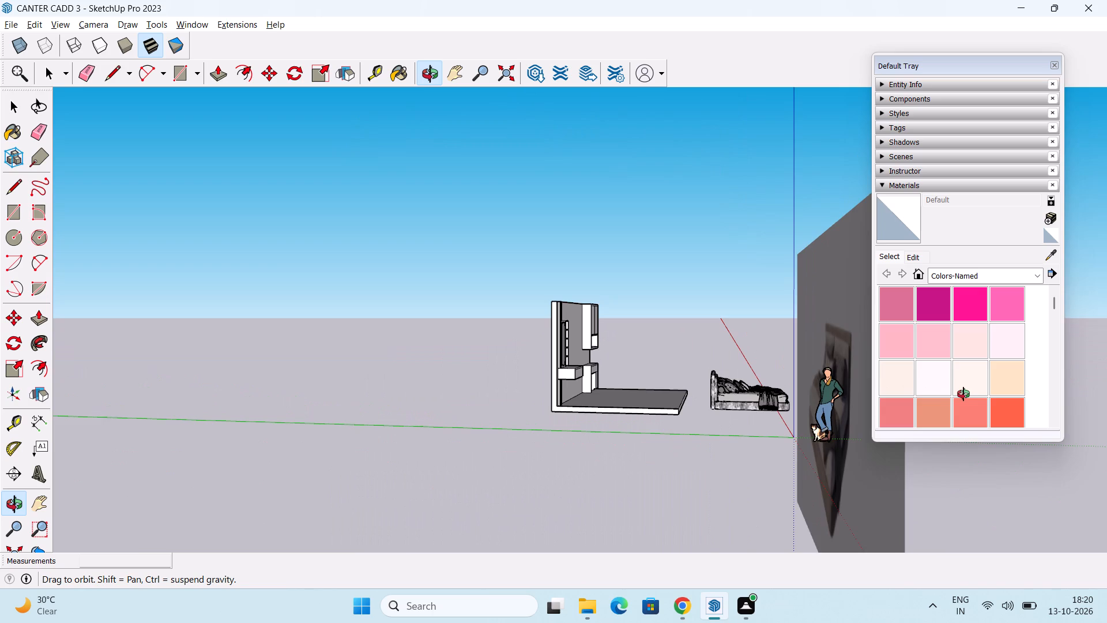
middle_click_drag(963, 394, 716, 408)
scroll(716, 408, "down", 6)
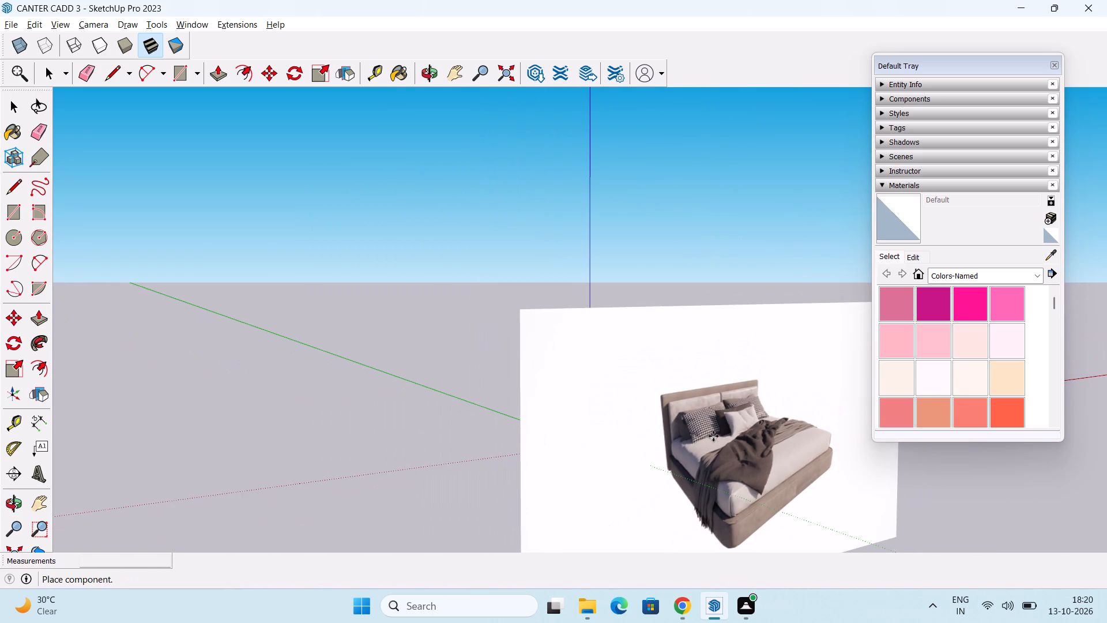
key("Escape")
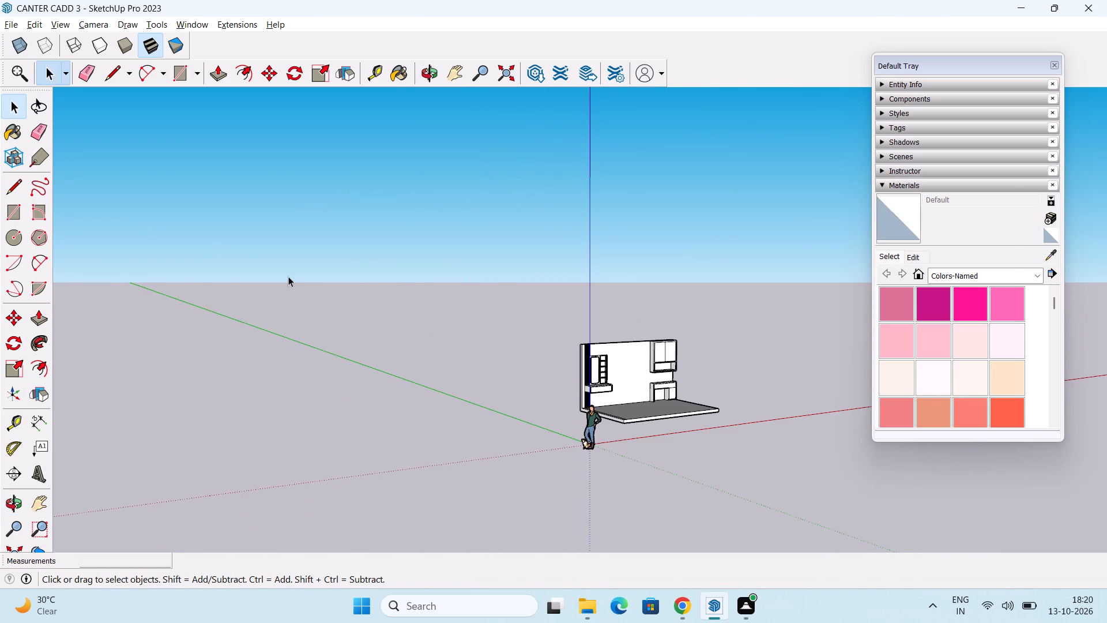
Switch back to 3D Warehouse in the browser, replace the search term with "BEDS" and search the models.
key("alt+Tab")
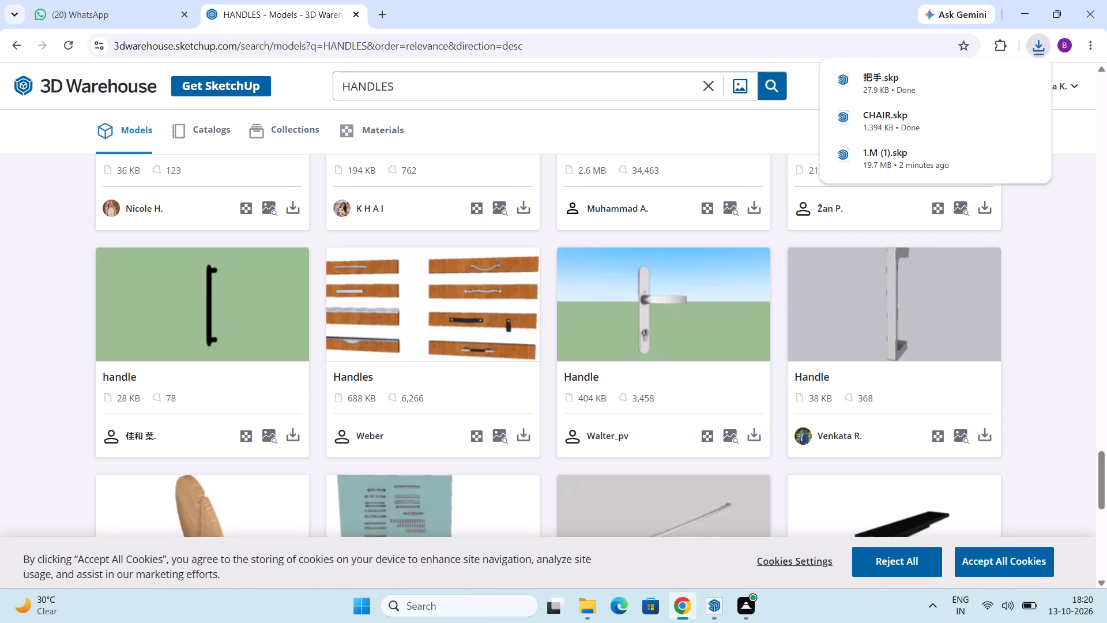
double_click(445, 83)
type("BEDS")
key("Return")
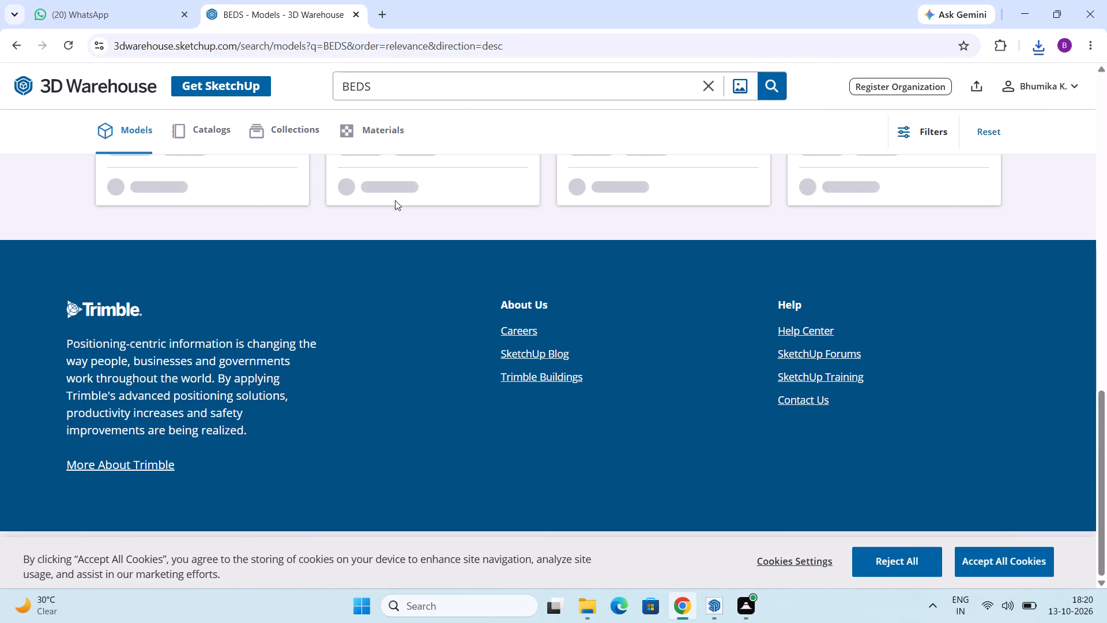
Look through the first batch of "BEDS" models and compare the bed designs down to the end of the results.
scroll(393, 241, "up", 3)
scroll(509, 310, "up", 2)
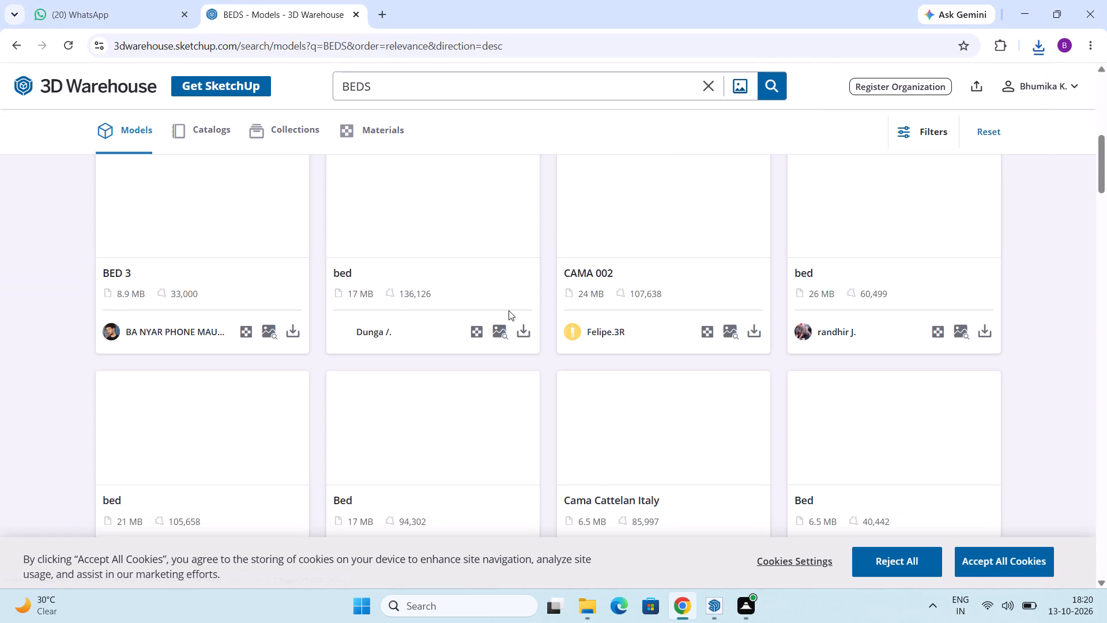
scroll(672, 332, "down", 2)
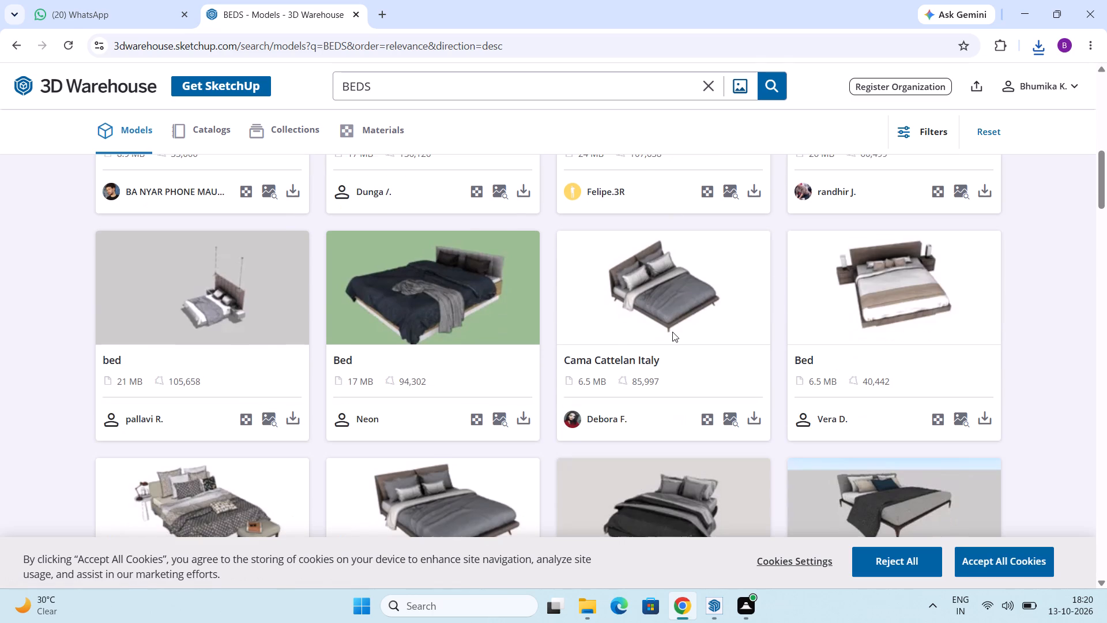
scroll(642, 348, "down", 6)
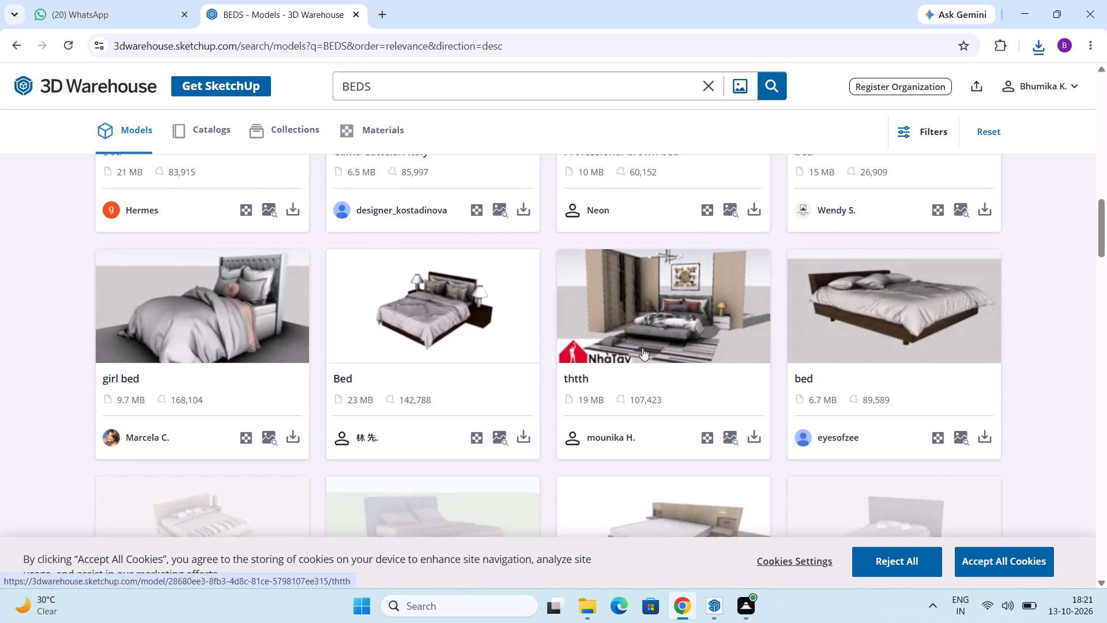
scroll(642, 348, "down", 4)
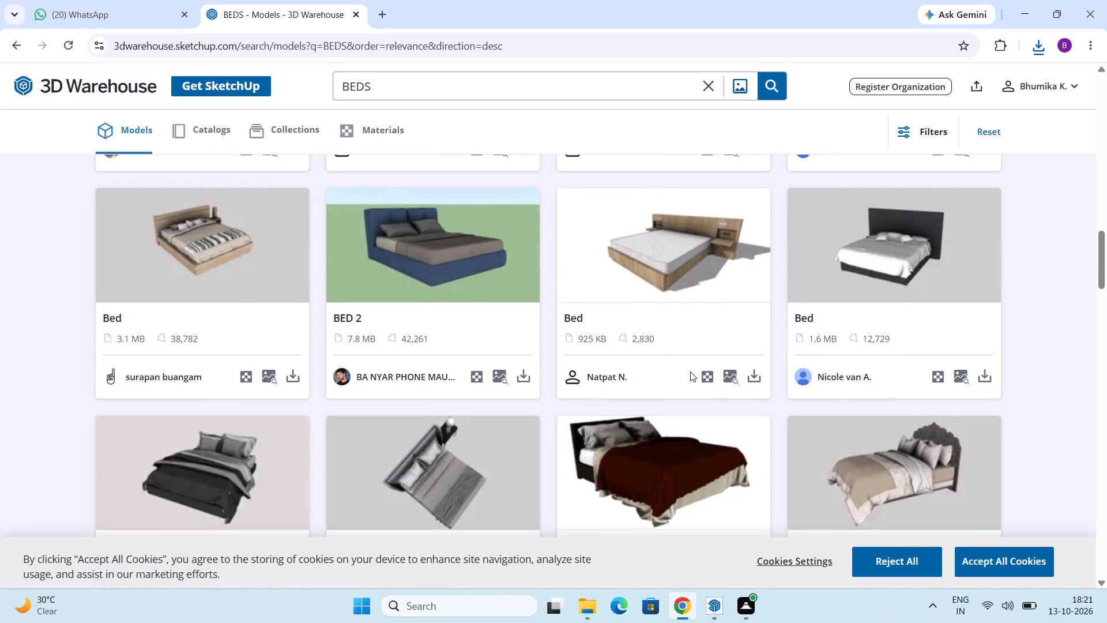
scroll(690, 371, "down", 5)
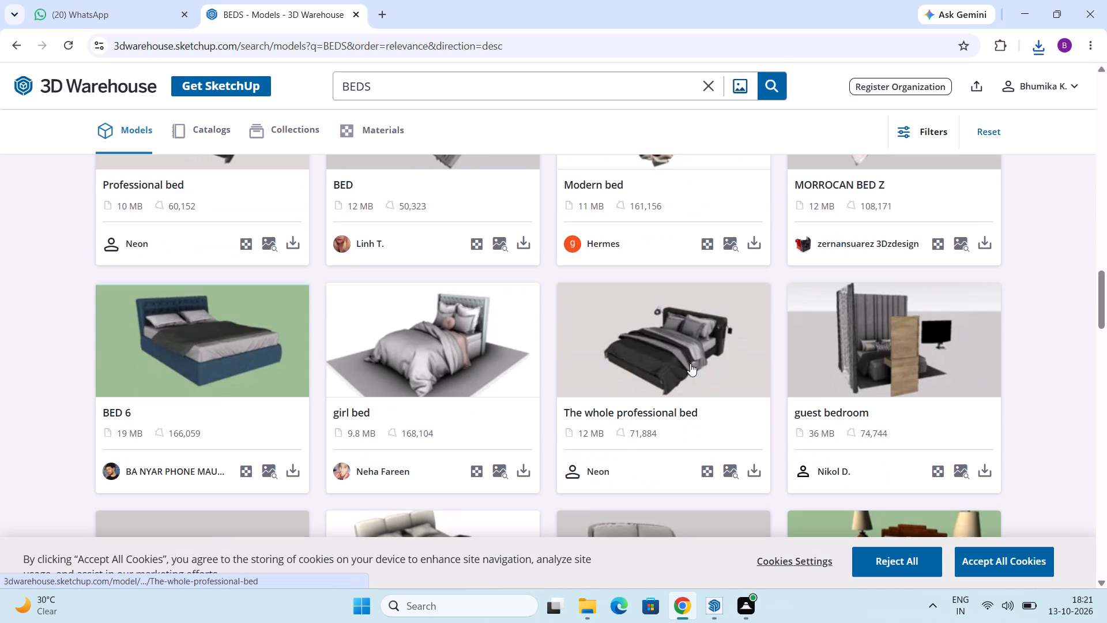
scroll(690, 363, "down", 3)
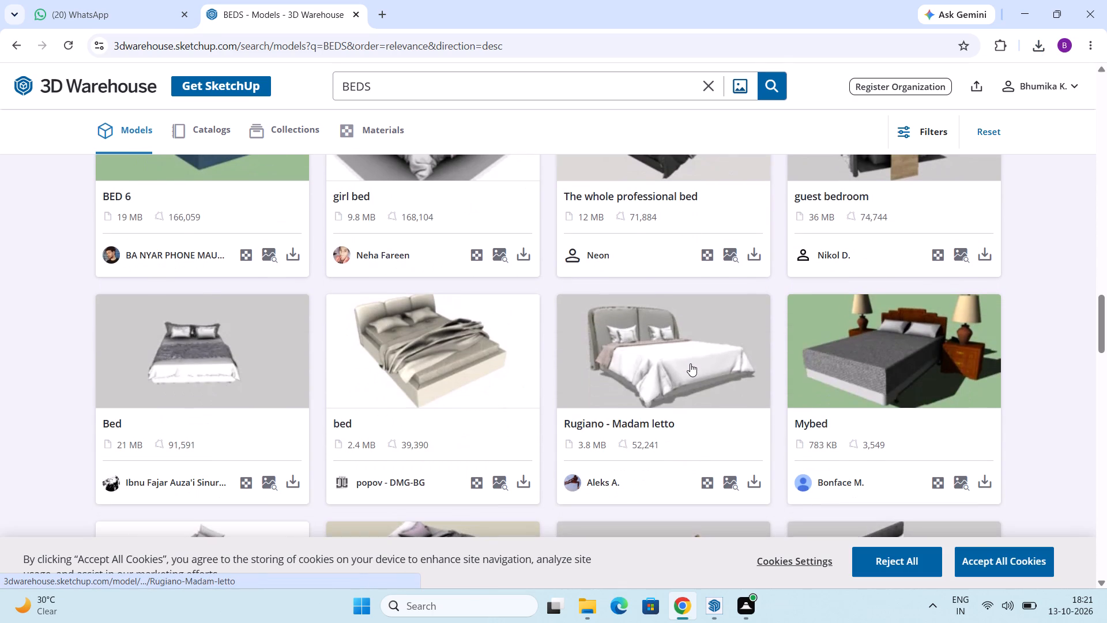
scroll(690, 363, "down", 7)
scroll(690, 363, "up", 1)
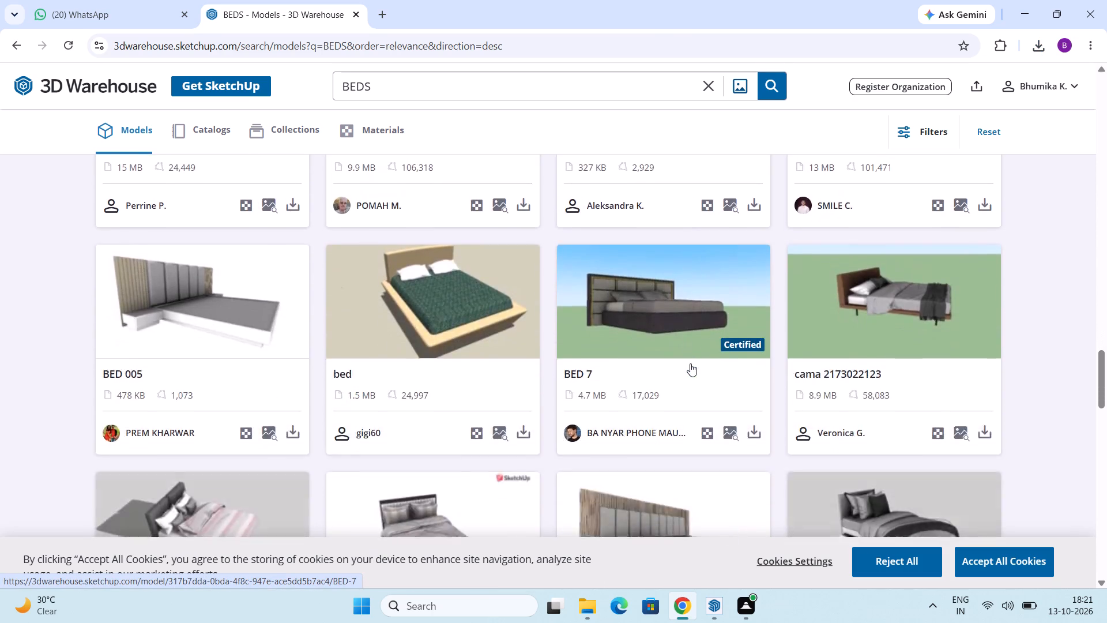
scroll(690, 363, "up", 1)
scroll(205, 271, "up", 3)
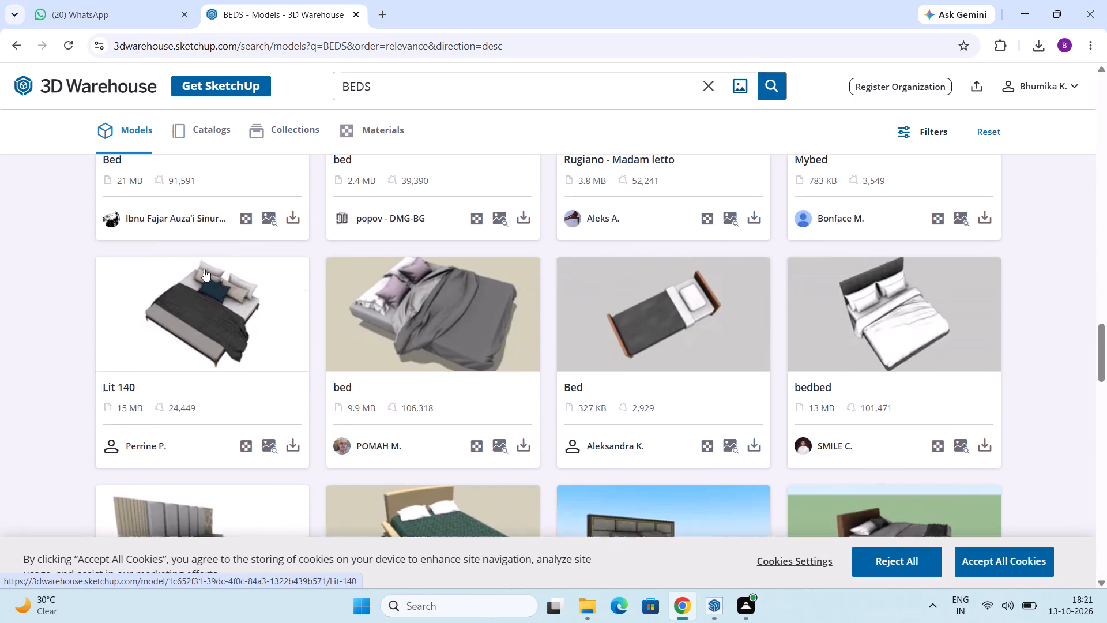
scroll(220, 271, "down", 3)
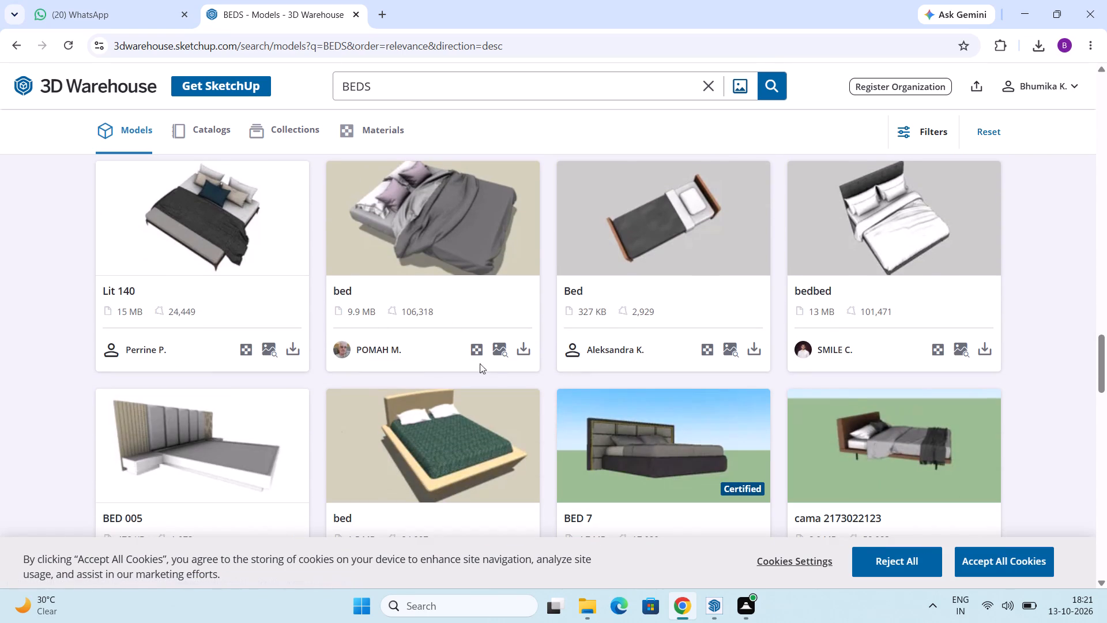
scroll(492, 365, "down", 3)
scroll(582, 374, "down", 5)
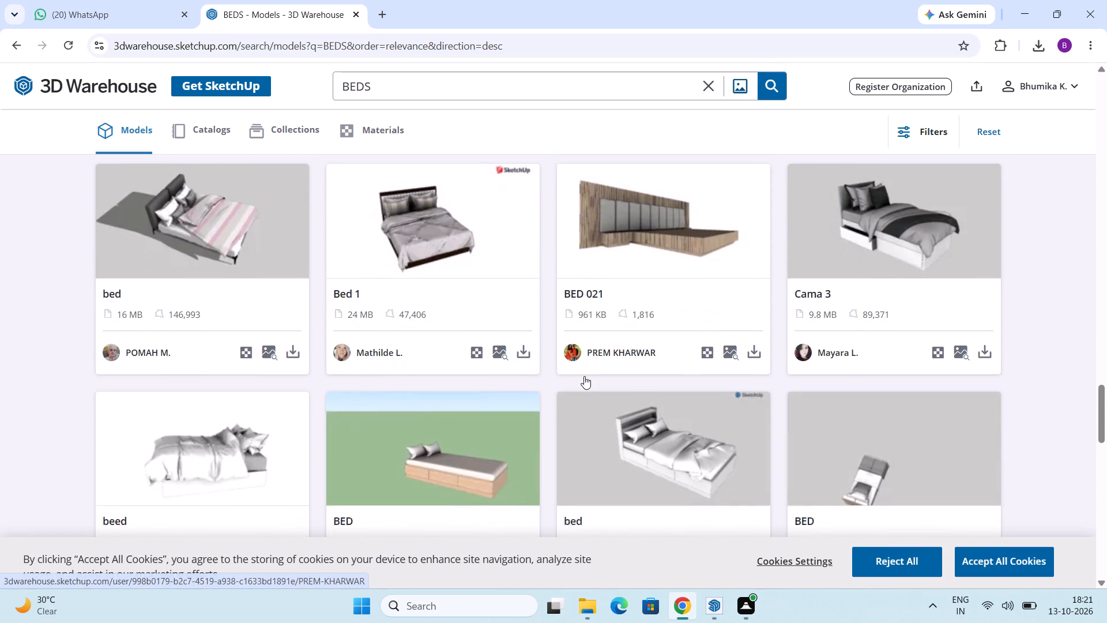
scroll(584, 376, "down", 8)
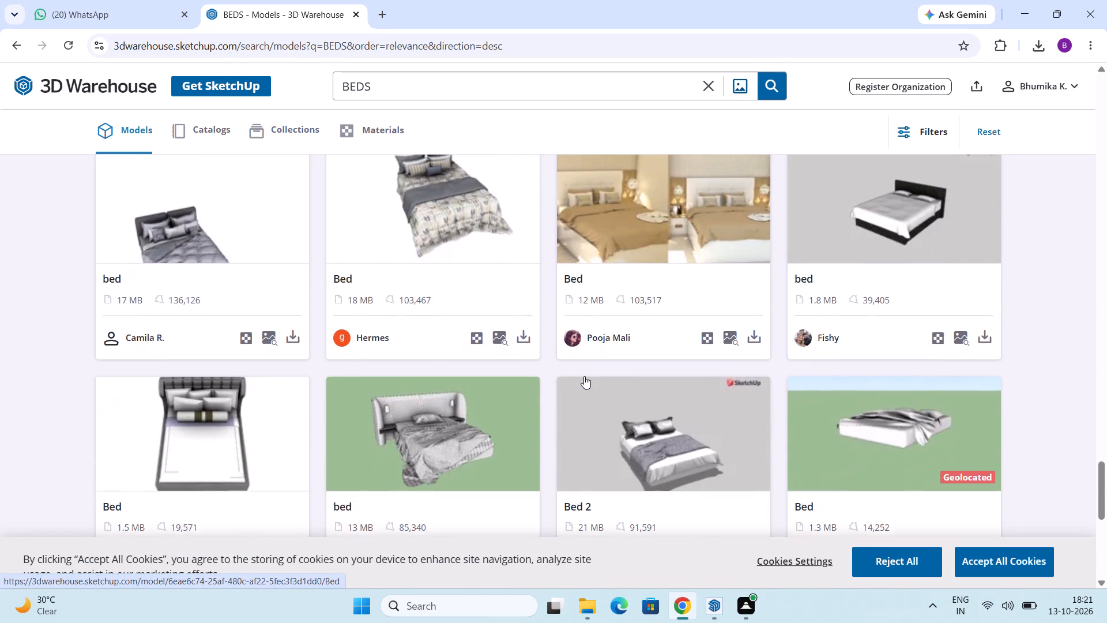
scroll(515, 392, "down", 4)
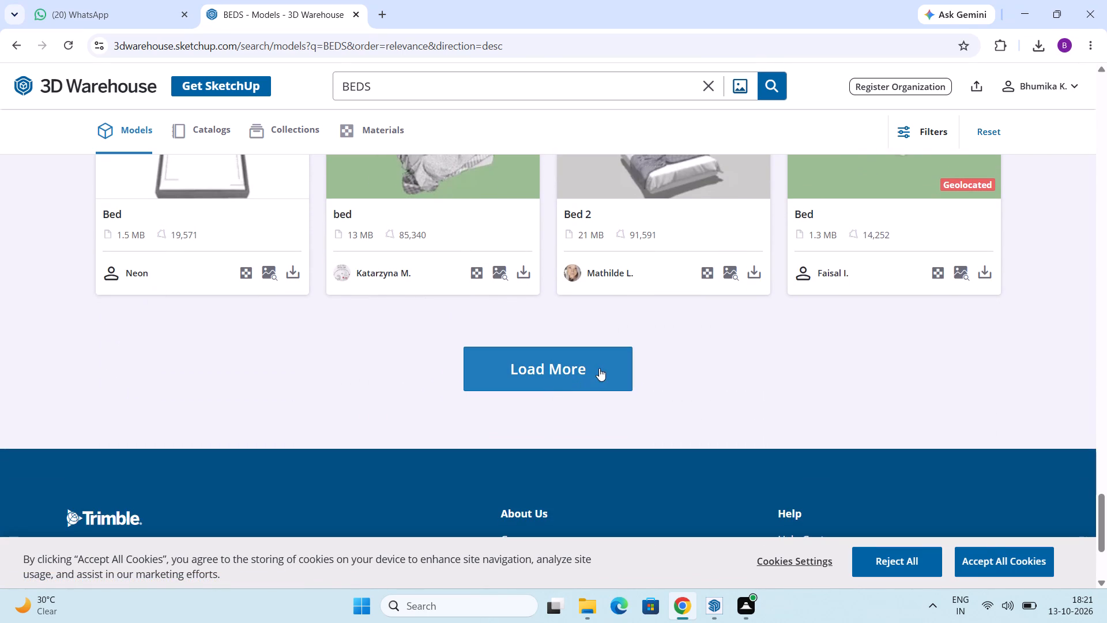
Load the second batch of "BEDS" results and look through its bed designs.
left_click(600, 366)
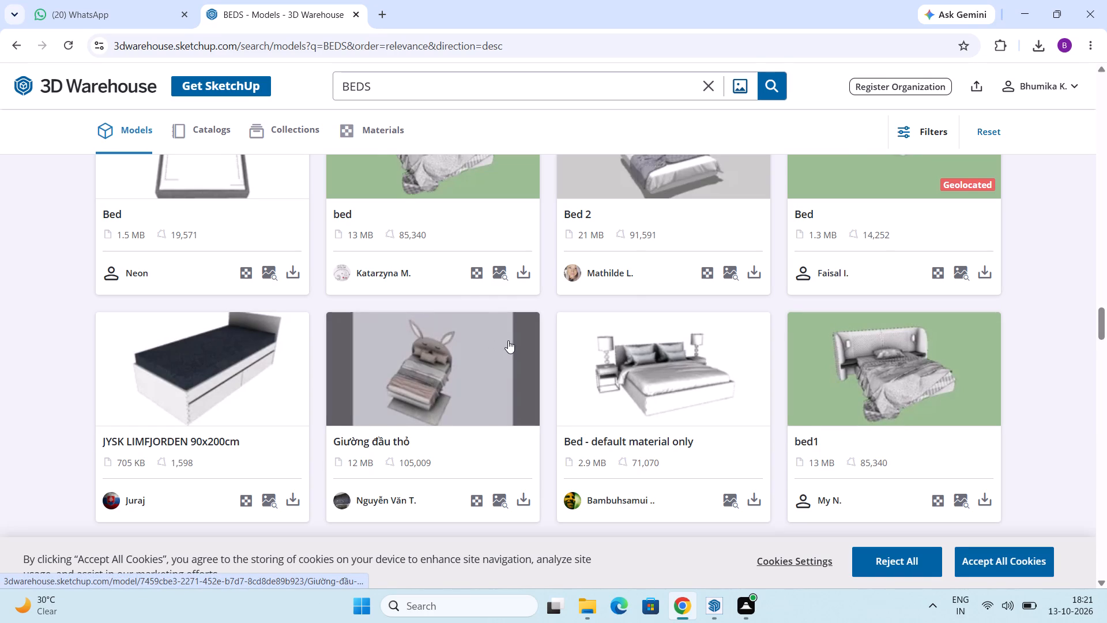
scroll(509, 340, "down", 2)
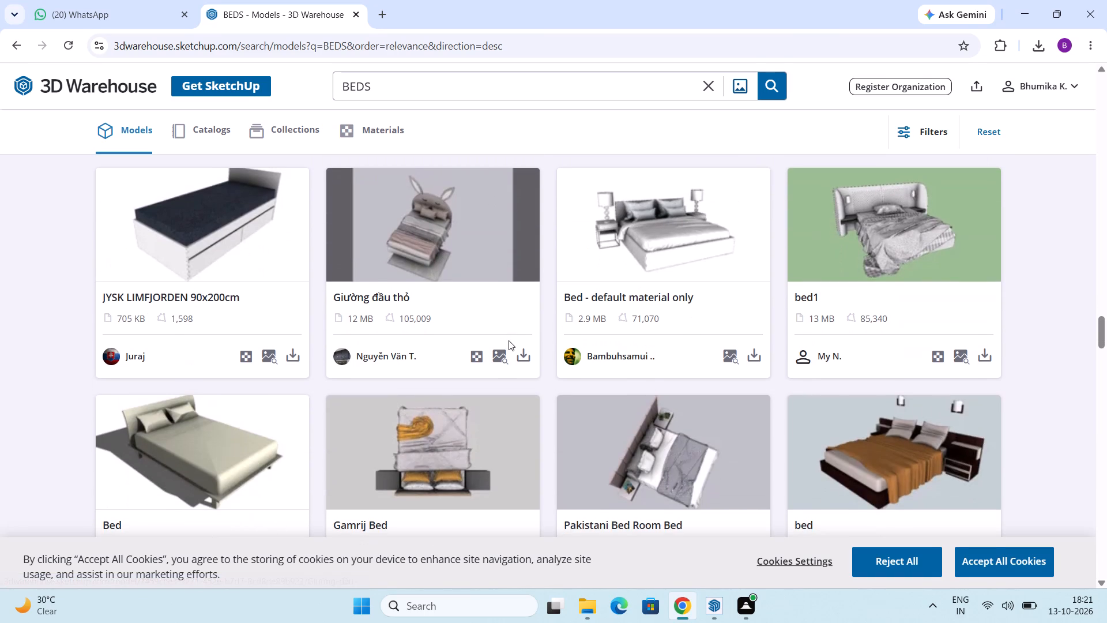
scroll(509, 340, "down", 7)
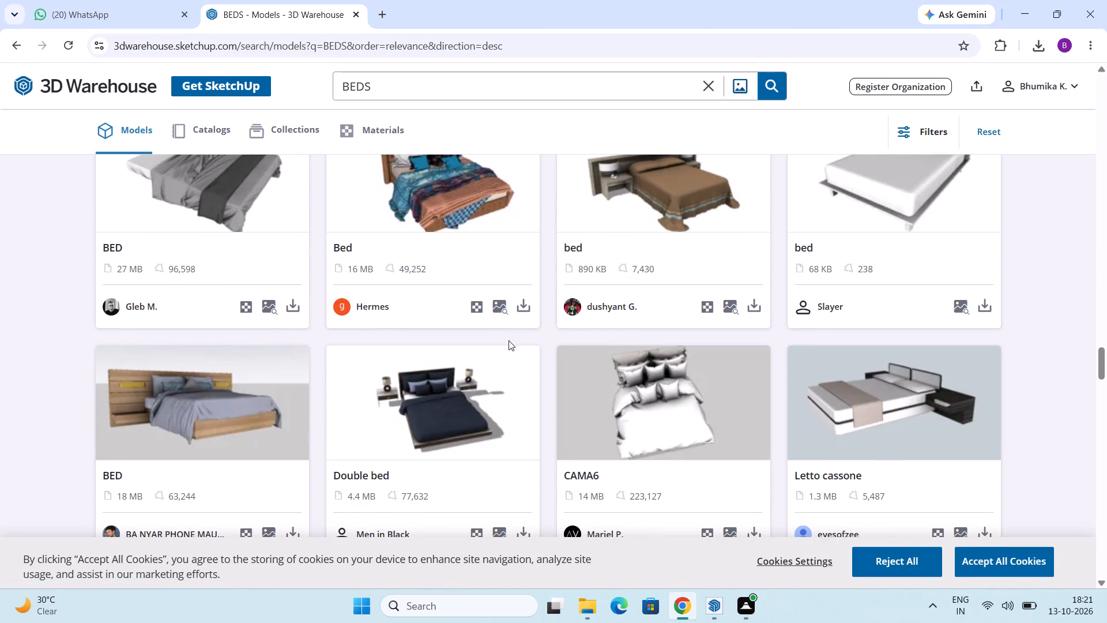
scroll(509, 340, "down", 5)
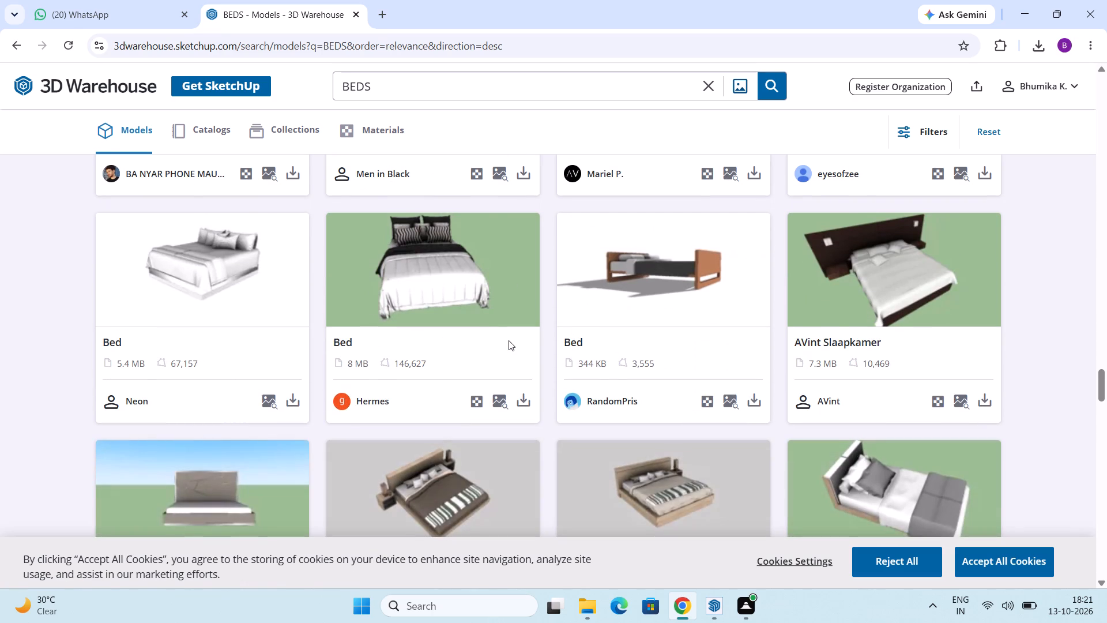
scroll(509, 340, "down", 8)
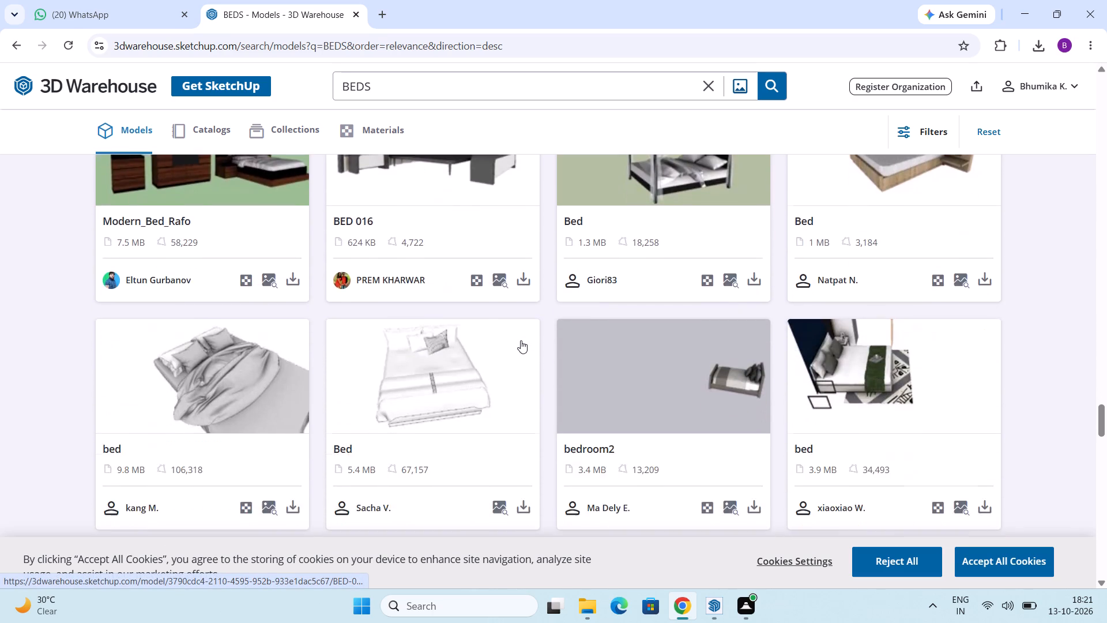
scroll(521, 340, "down", 9)
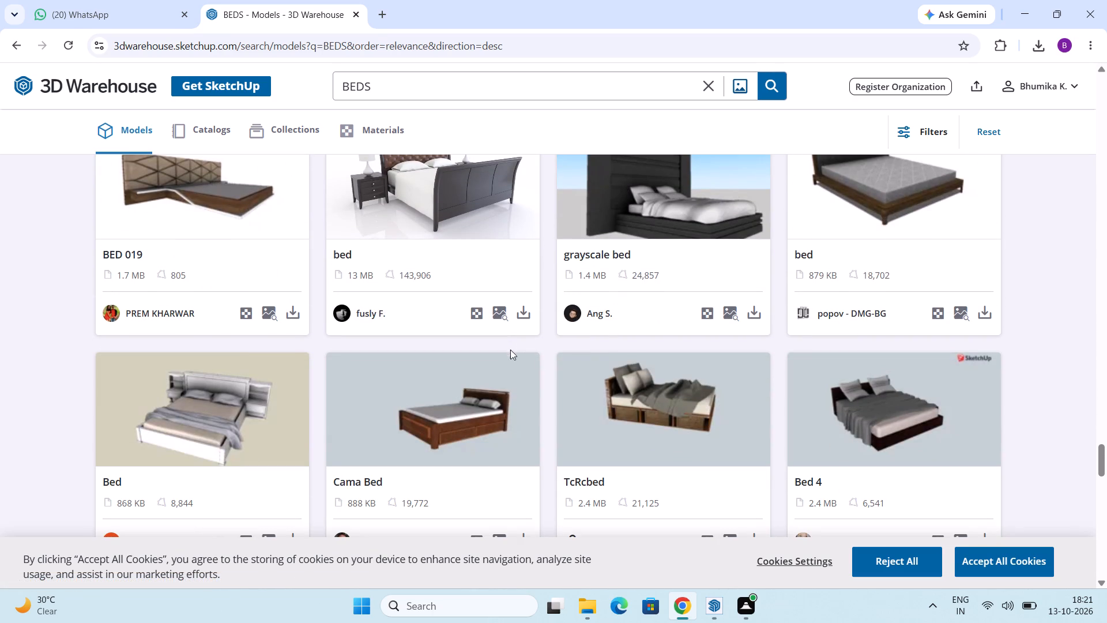
scroll(551, 355, "down", 6)
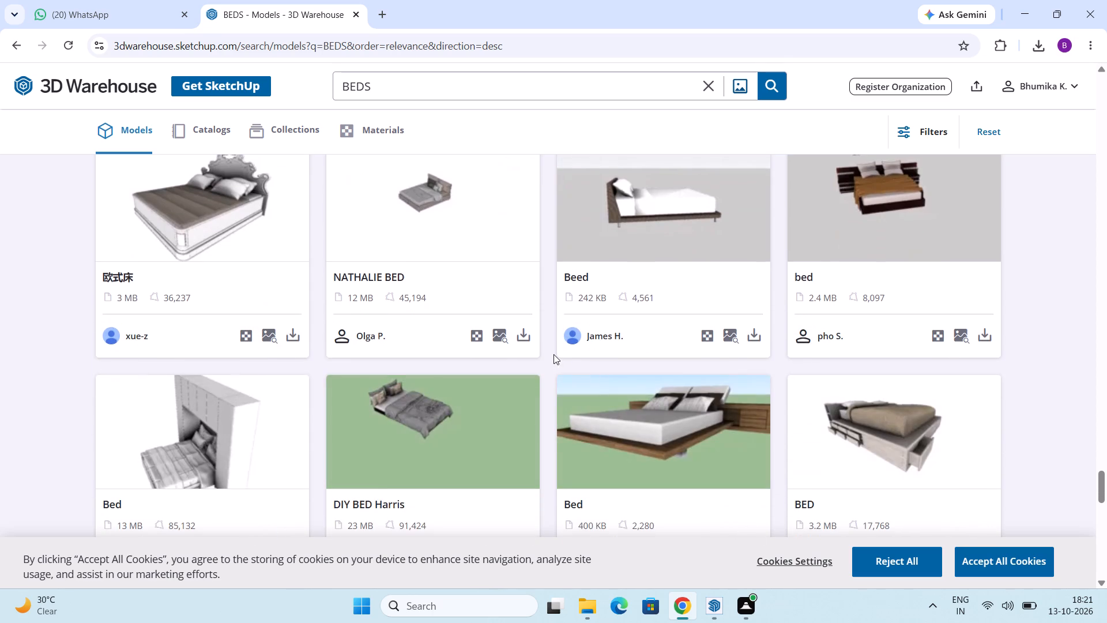
scroll(553, 354, "down", 9)
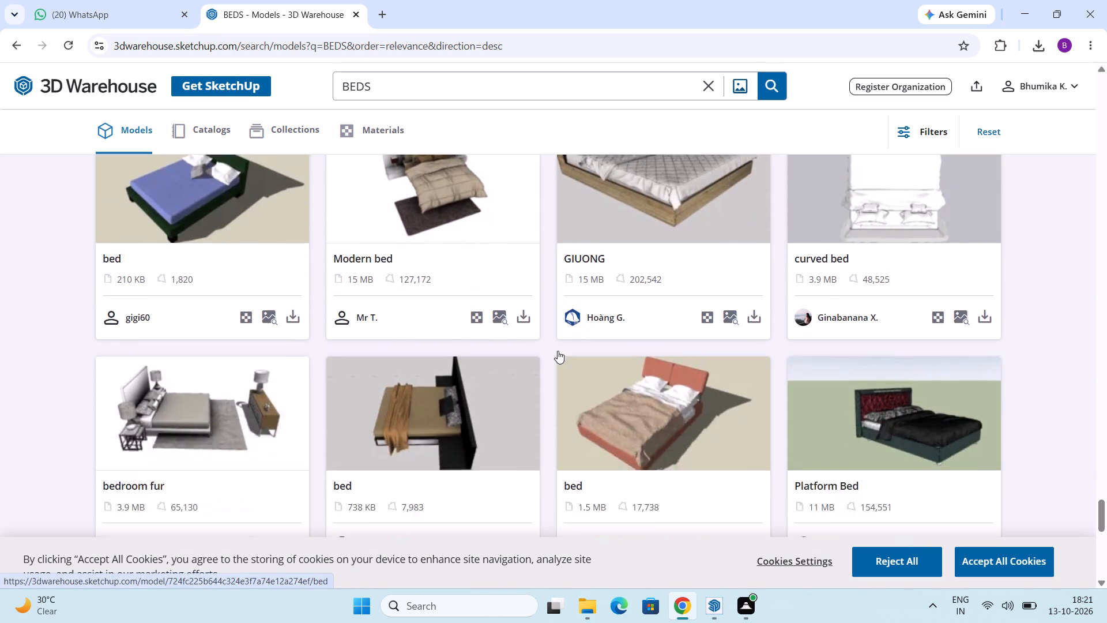
scroll(558, 351, "down", 3)
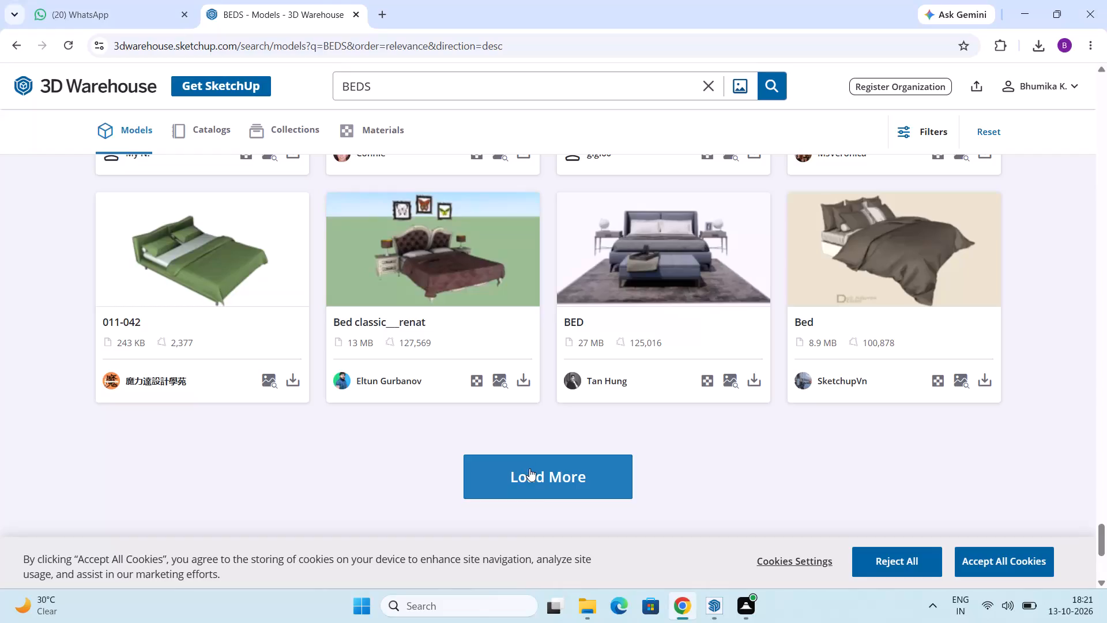
Load a third batch of "BEDS" results and examine the bed designs in it.
left_click(529, 468)
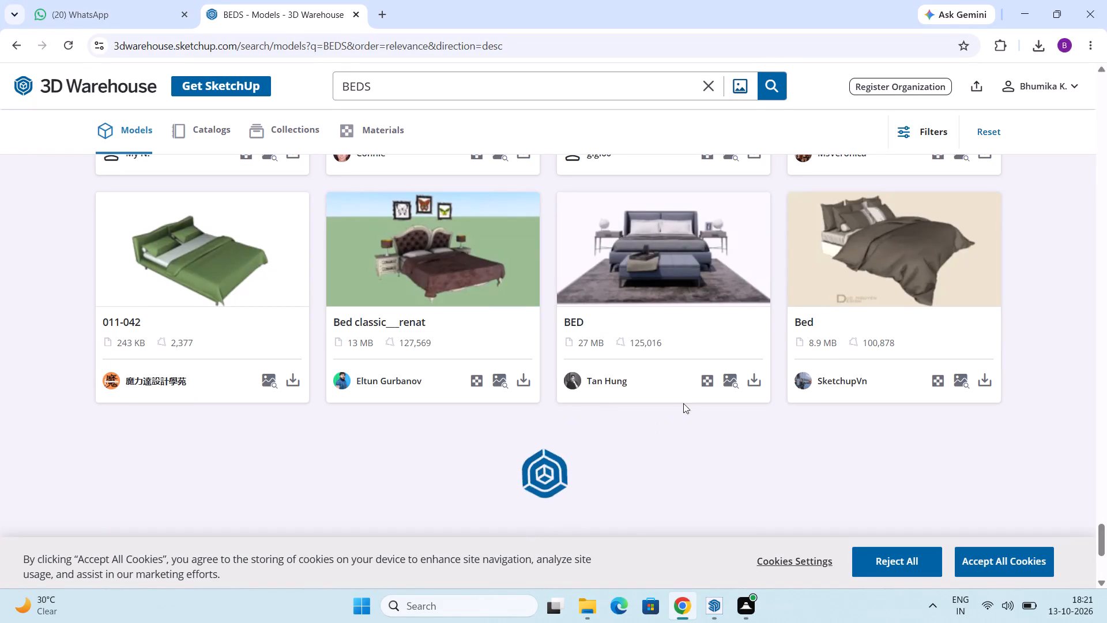
scroll(637, 289, "down", 2)
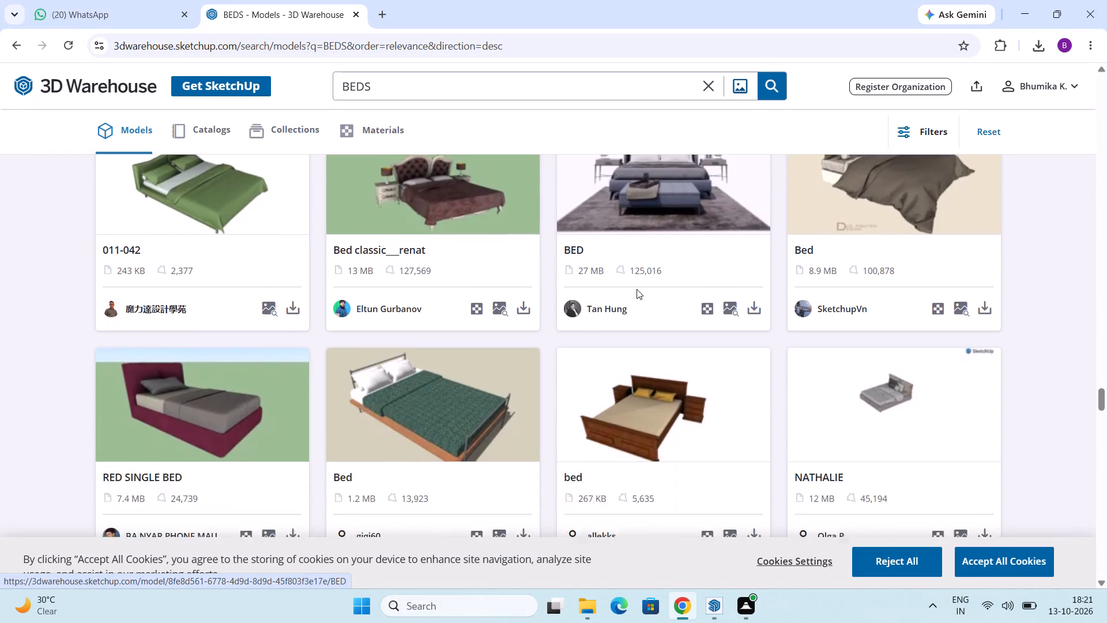
scroll(637, 289, "down", 7)
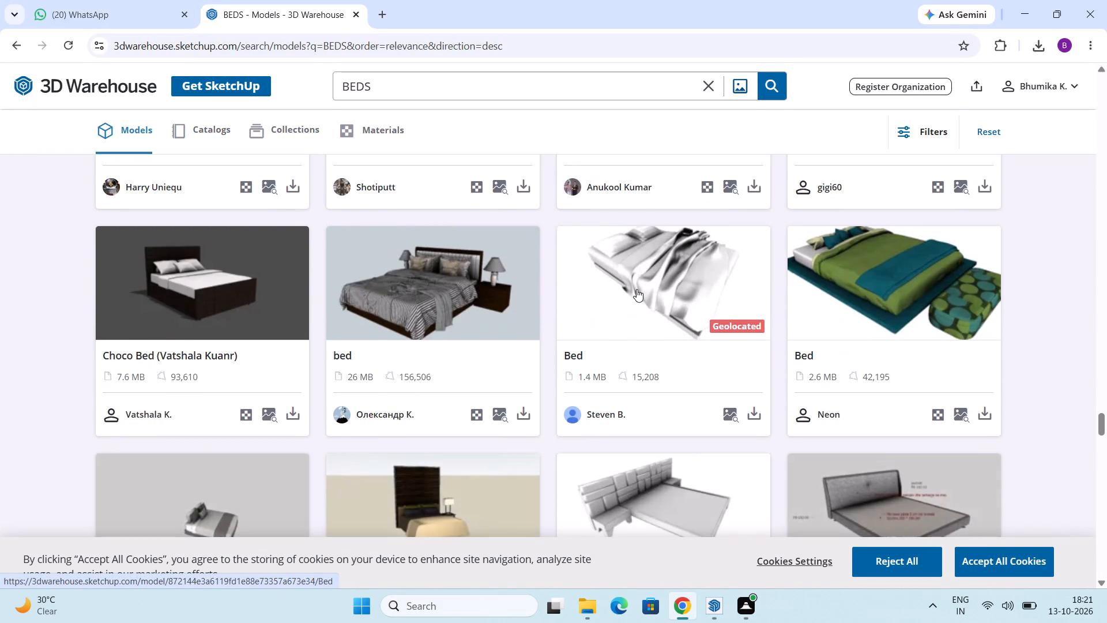
scroll(637, 289, "down", 3)
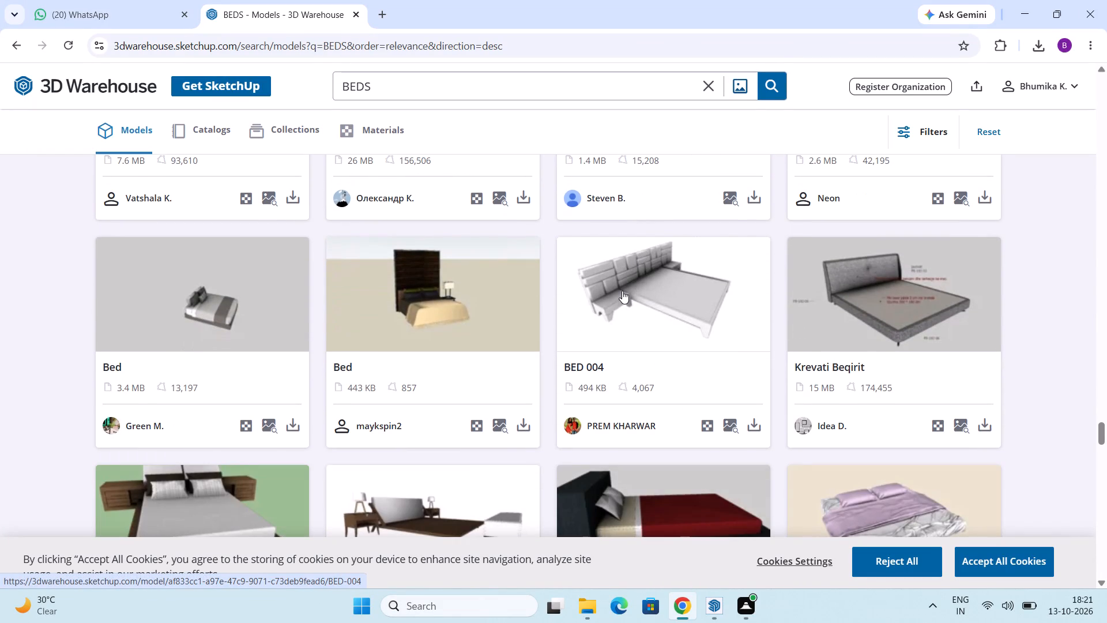
scroll(622, 291, "down", 7)
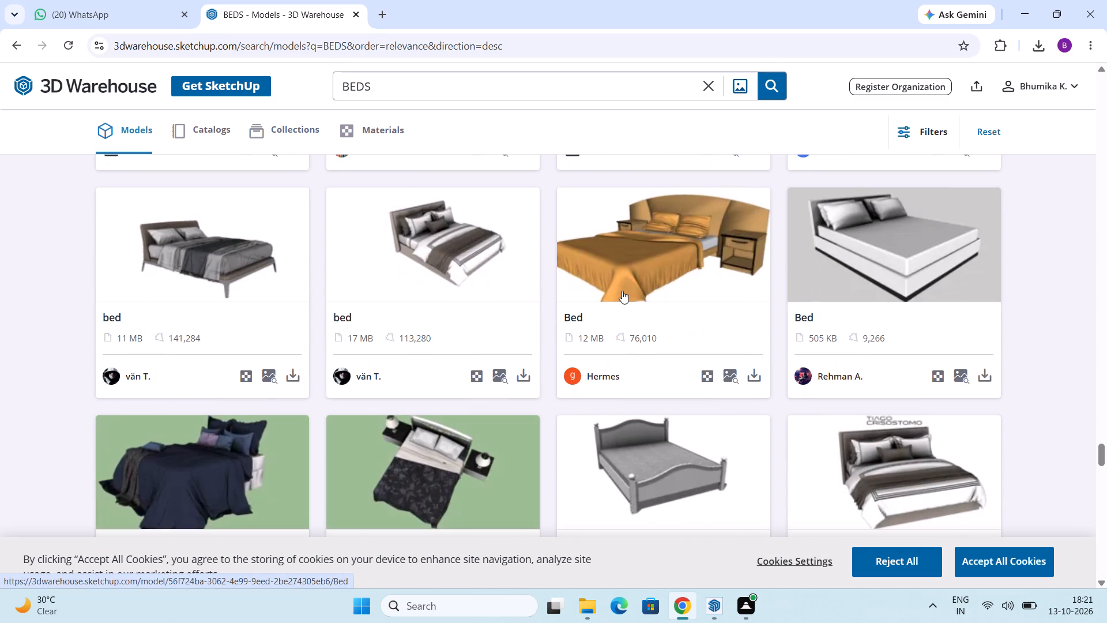
scroll(622, 291, "down", 2)
scroll(676, 329, "down", 3)
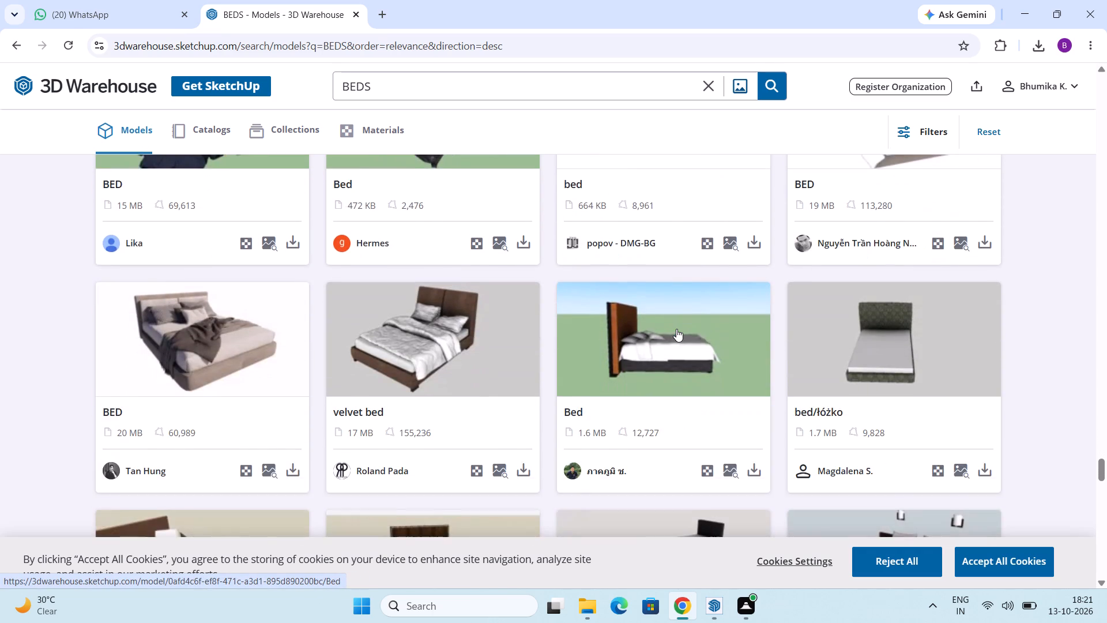
scroll(676, 329, "down", 2)
Download the 20 MB "BED" model with the beige upholstered frame and dark brown throw as a SketchUp file.
scroll(226, 365, "up", 3)
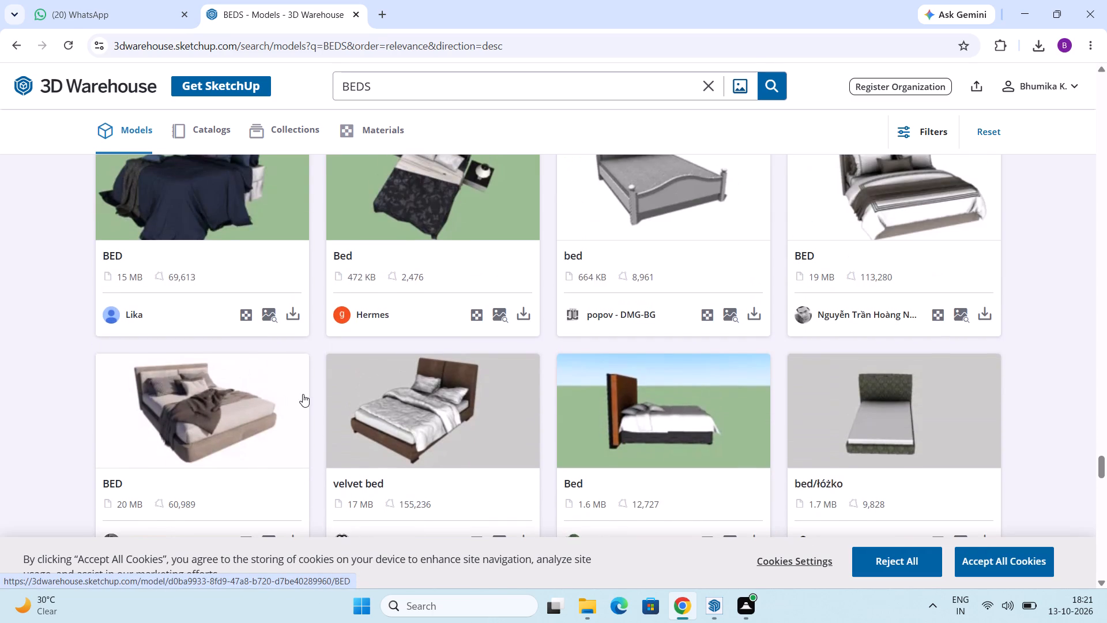
scroll(303, 394, "down", 3)
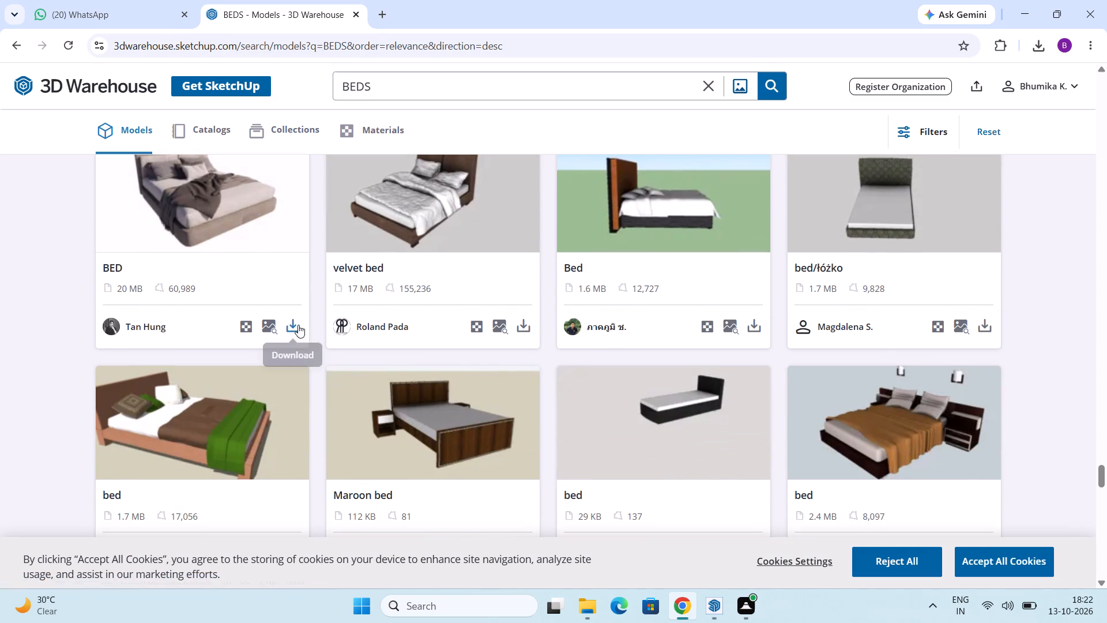
left_click(291, 325)
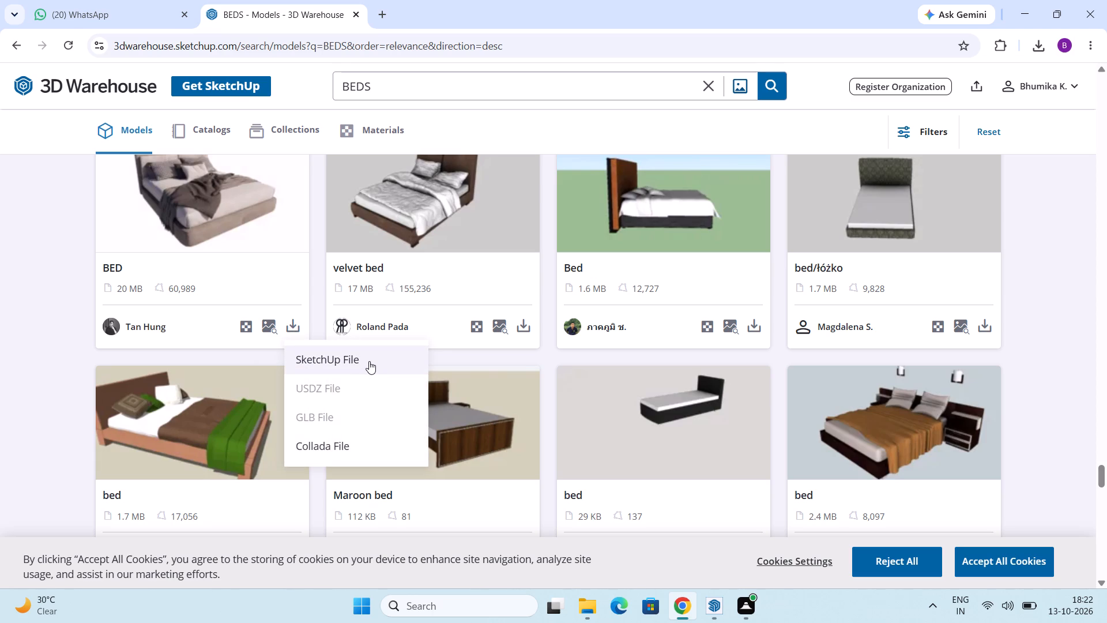
left_click(369, 361)
Look through the remaining bed designs in the third batch of "BEDS" results, down to its end.
scroll(442, 376, "down", 3)
scroll(503, 391, "down", 2)
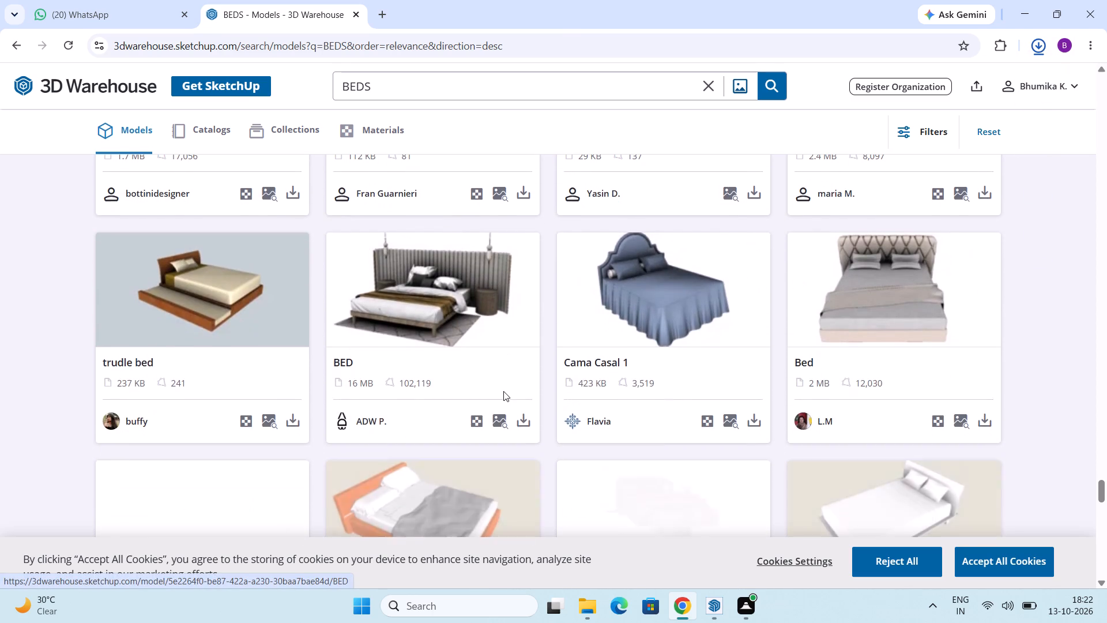
scroll(541, 406, "down", 4)
scroll(543, 406, "up", 5)
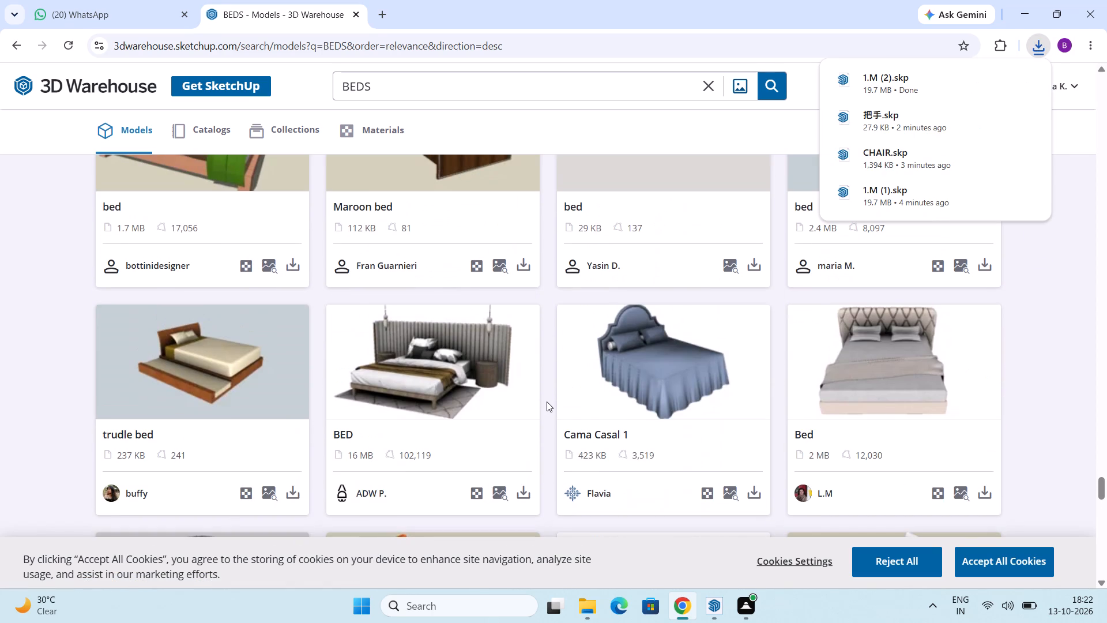
scroll(807, 425, "down", 3)
scroll(744, 417, "down", 4)
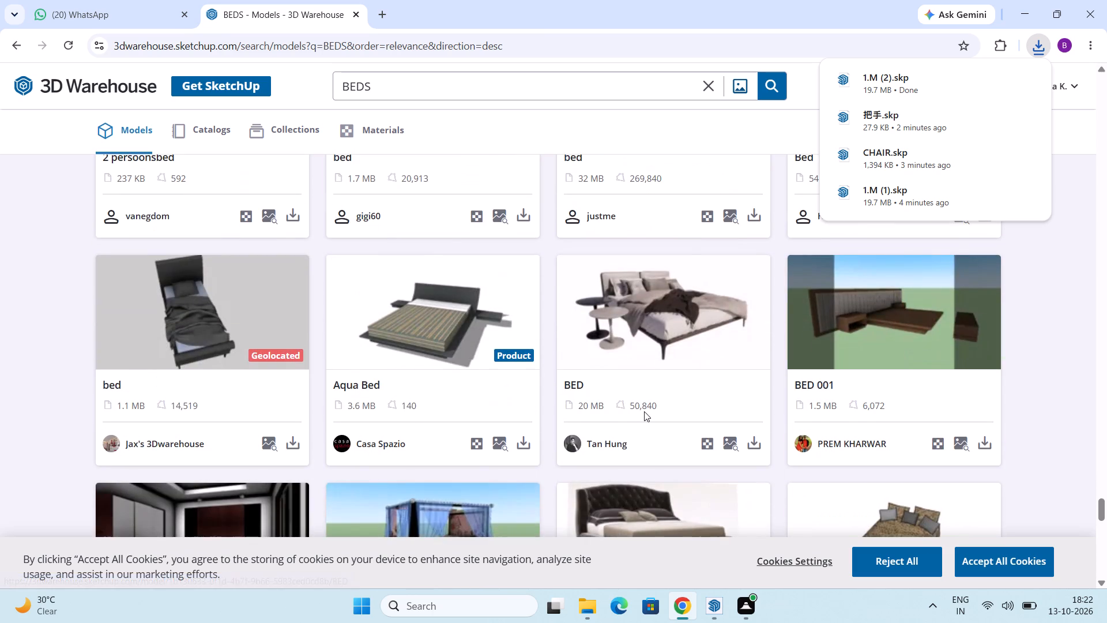
scroll(644, 411, "down", 3)
scroll(644, 411, "up", 3)
scroll(644, 411, "down", 3)
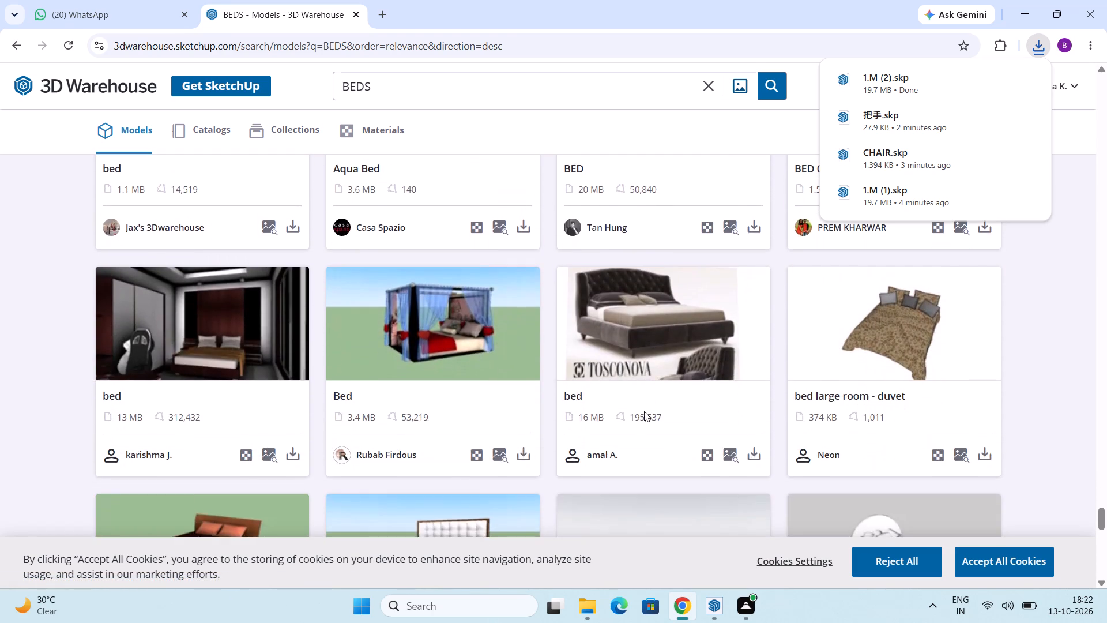
scroll(644, 411, "down", 7)
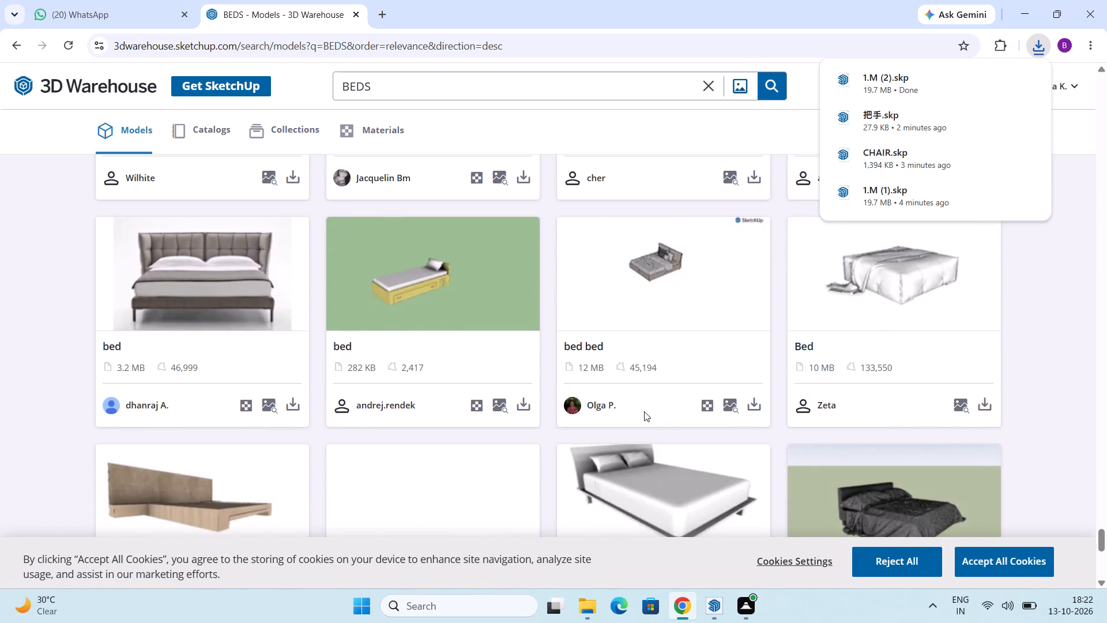
scroll(644, 411, "down", 3)
scroll(644, 411, "up", 3)
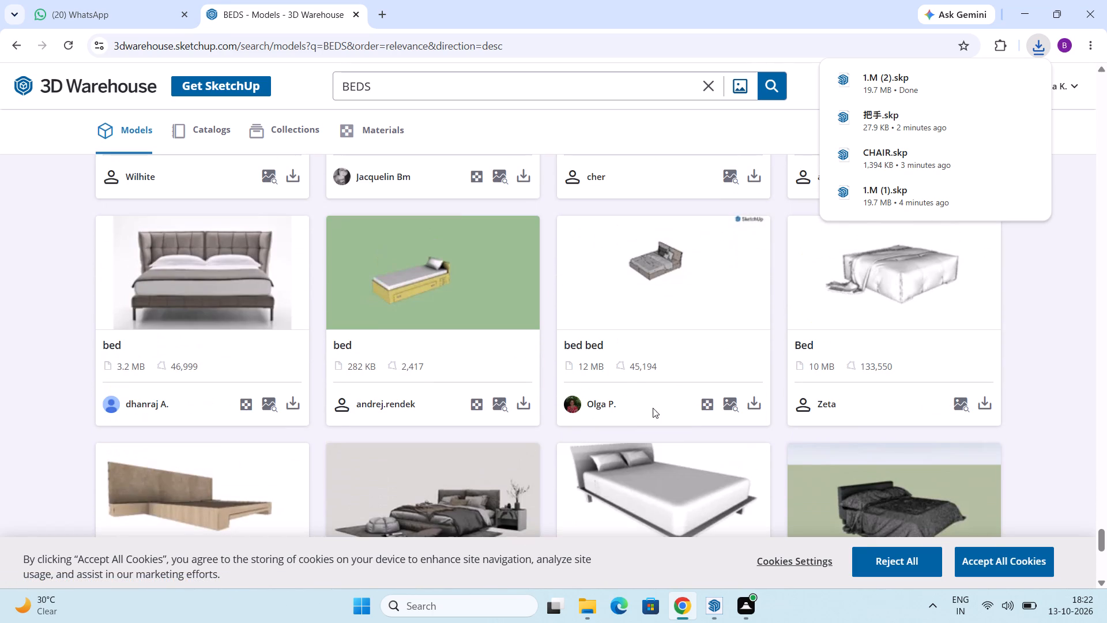
scroll(668, 405, "down", 6)
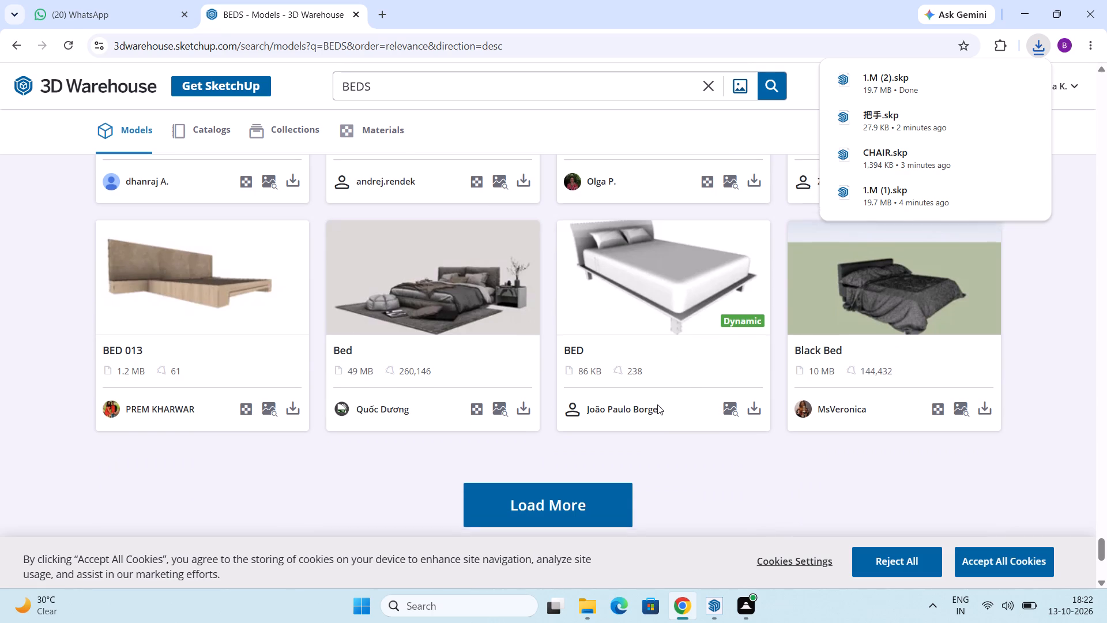
scroll(657, 404, "down", 1)
Download the 12 MB "bed bed" model as a SketchUp file.
scroll(657, 404, "up", 8)
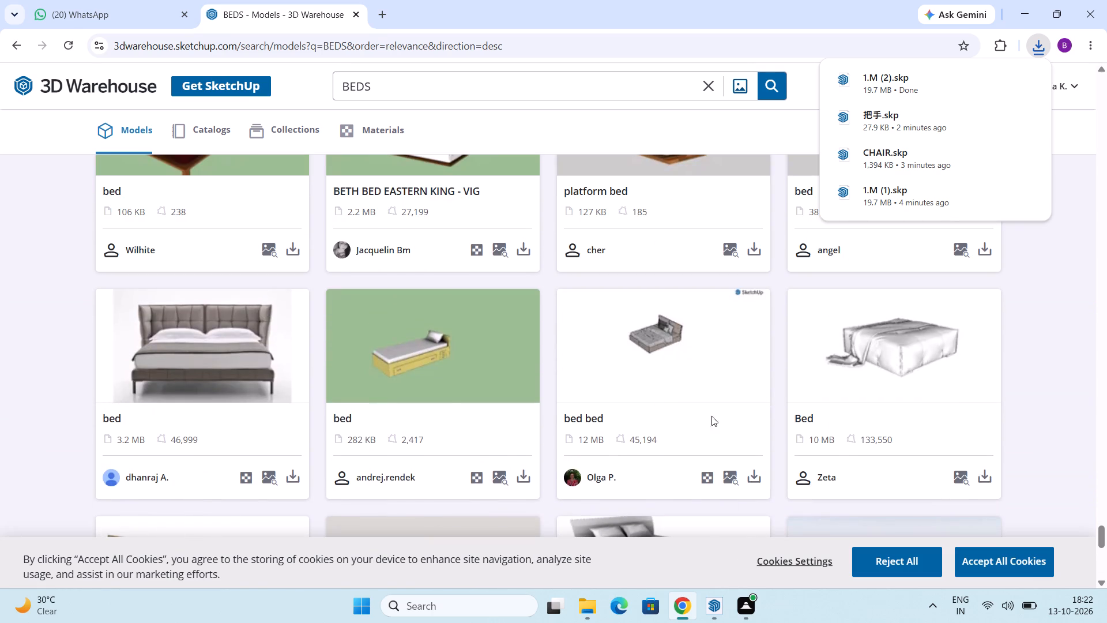
left_click(759, 478)
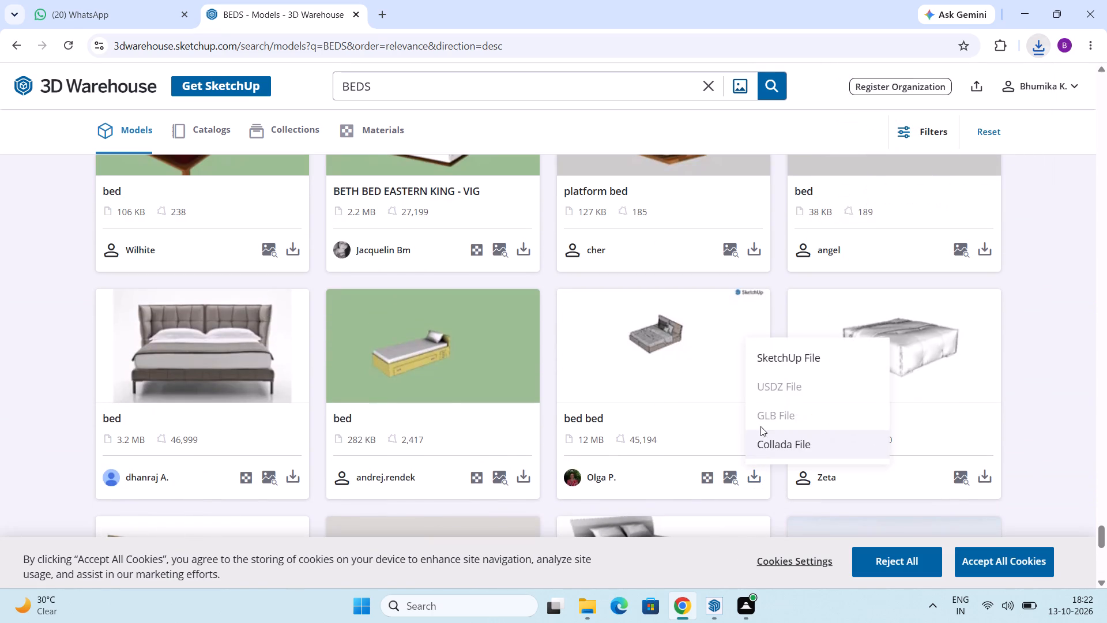
left_click(809, 357)
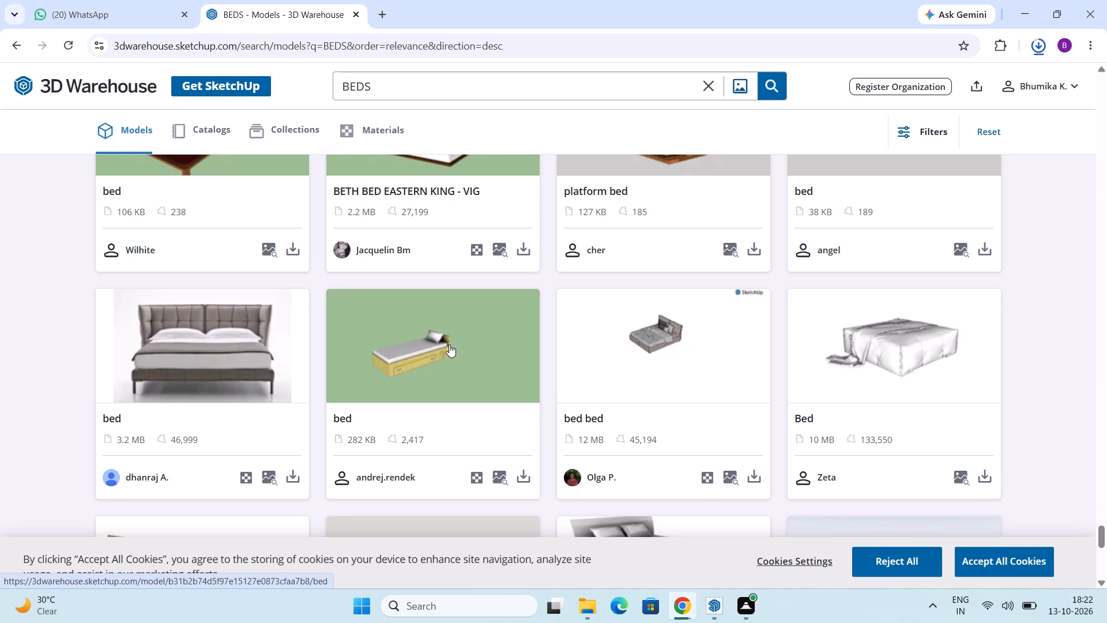
Switch to SketchUp and import the downloaded Nathalie+BED file from the Downloads folder.
key("alt+Tab")
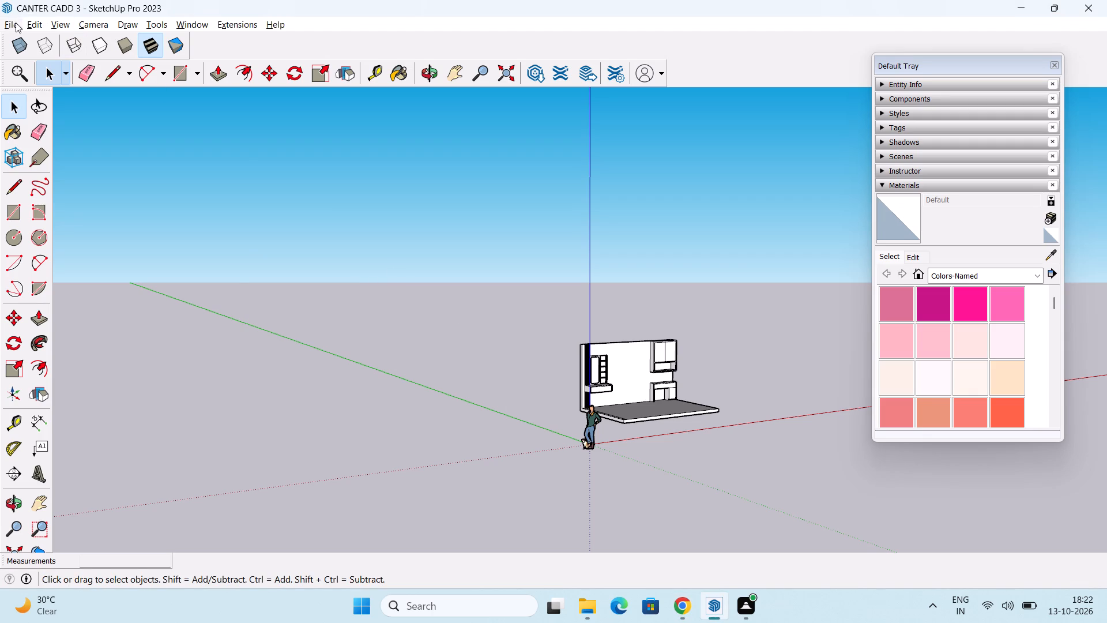
left_click(14, 22)
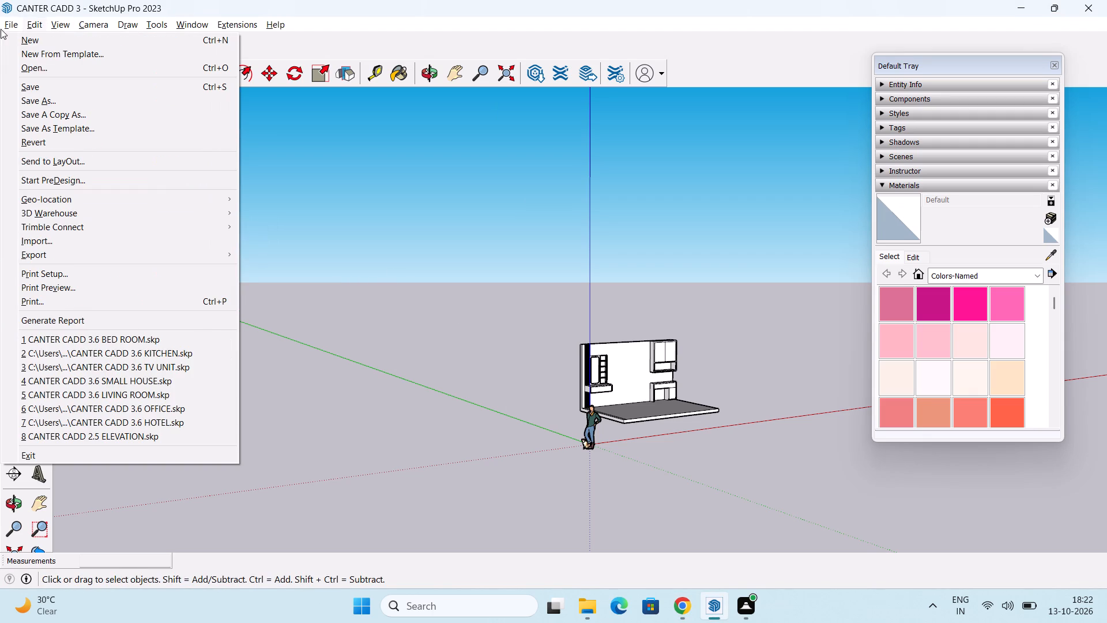
left_click(9, 25)
left_click(14, 27)
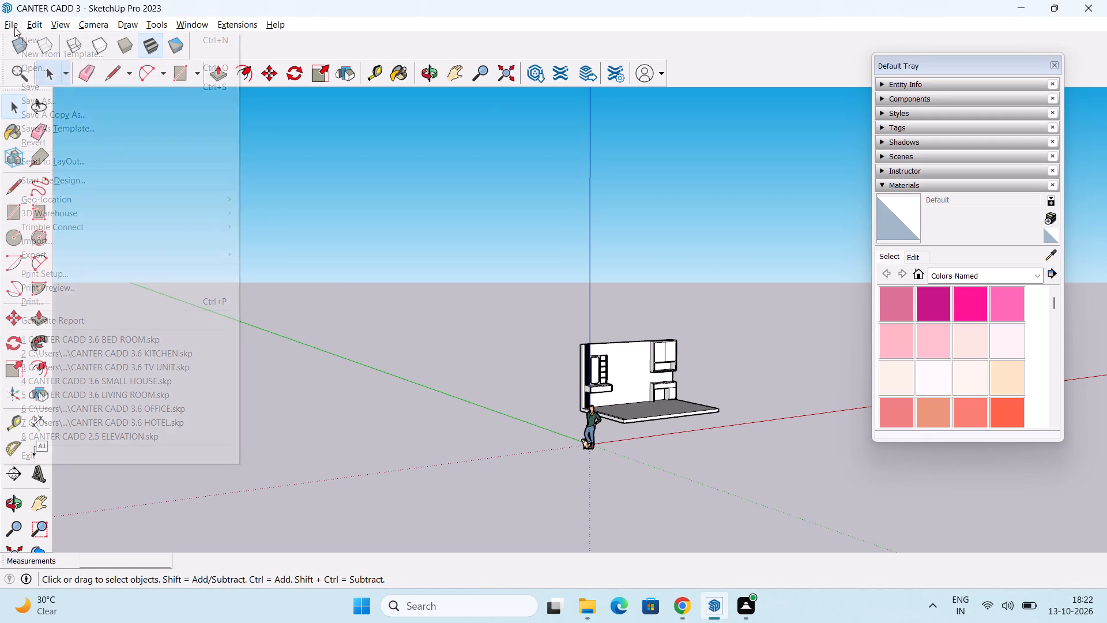
left_click(96, 243)
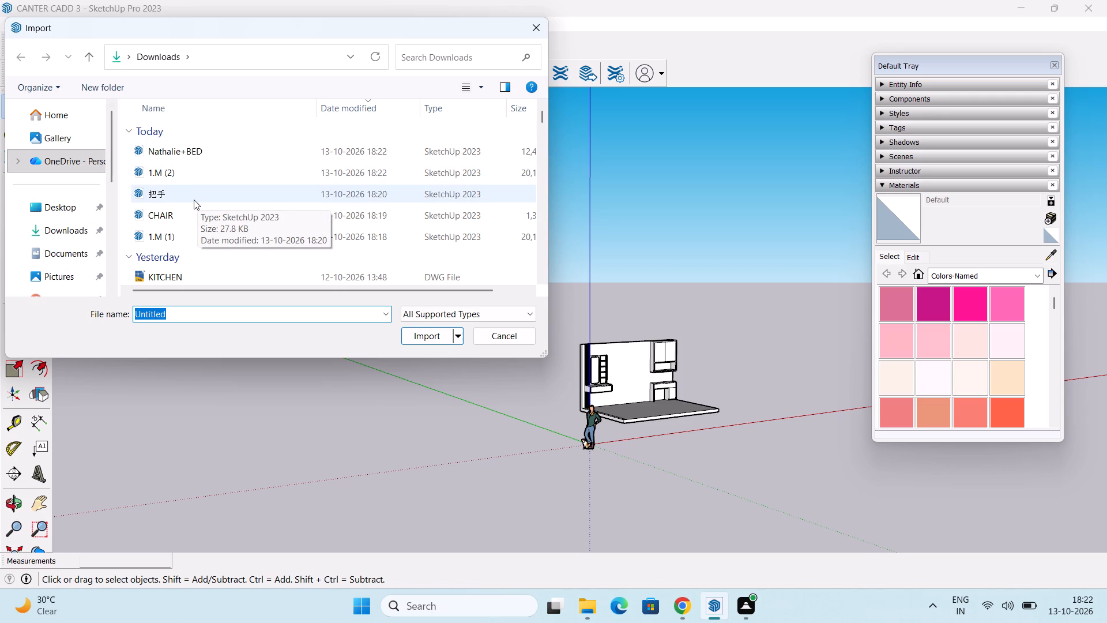
left_click(201, 156)
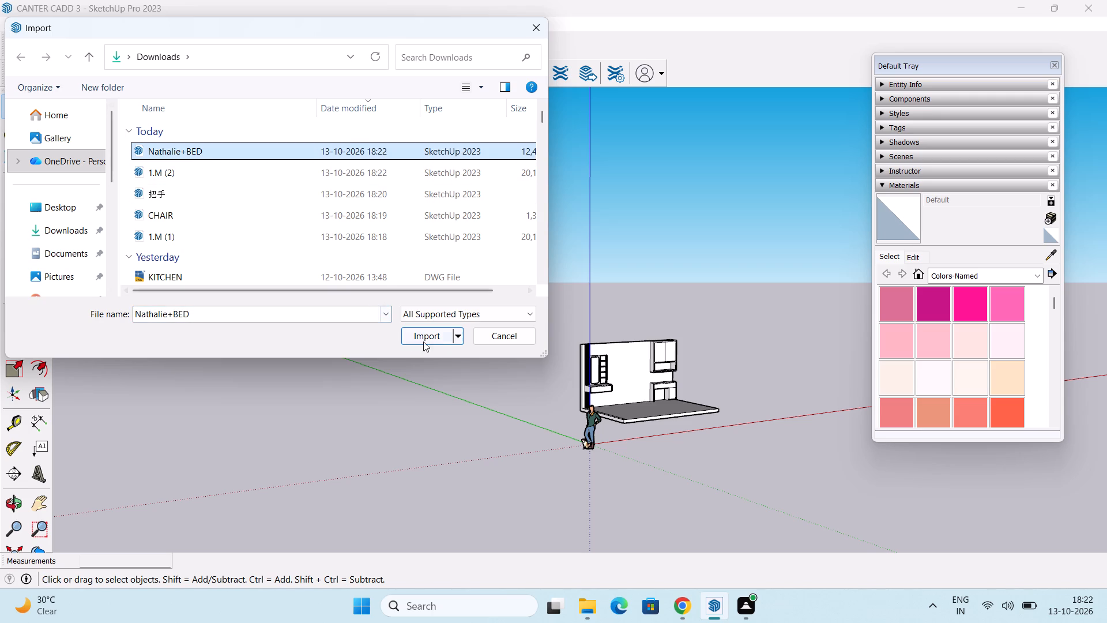
left_click(433, 334)
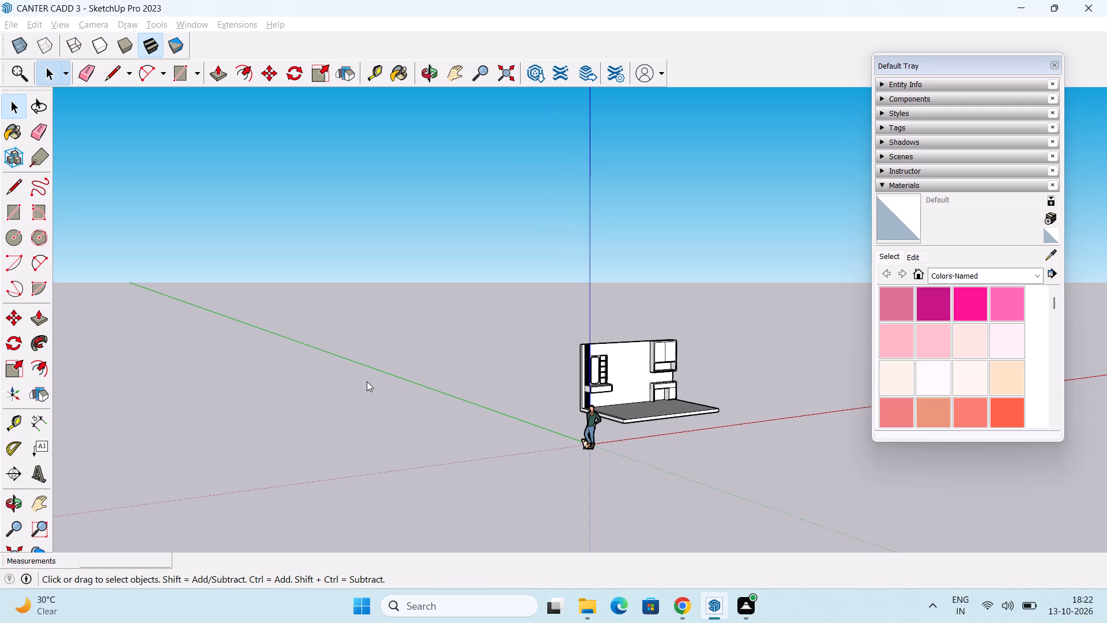
Place the imported bed near the origin, on the side of the standing figure away from the room.
scroll(381, 381, "down", 3)
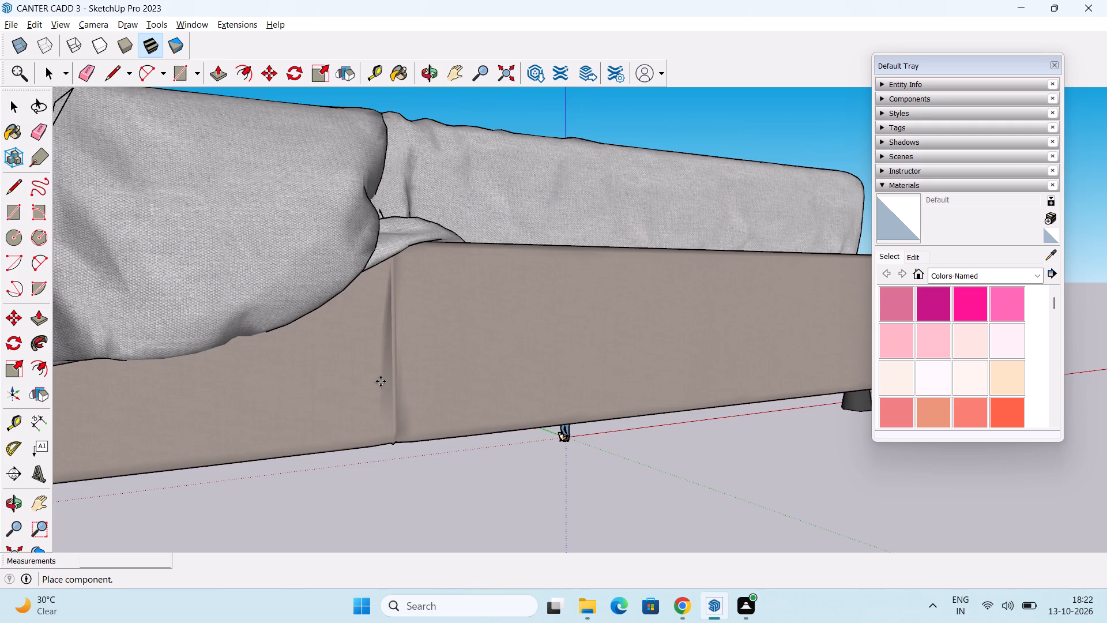
scroll(381, 381, "down", 19)
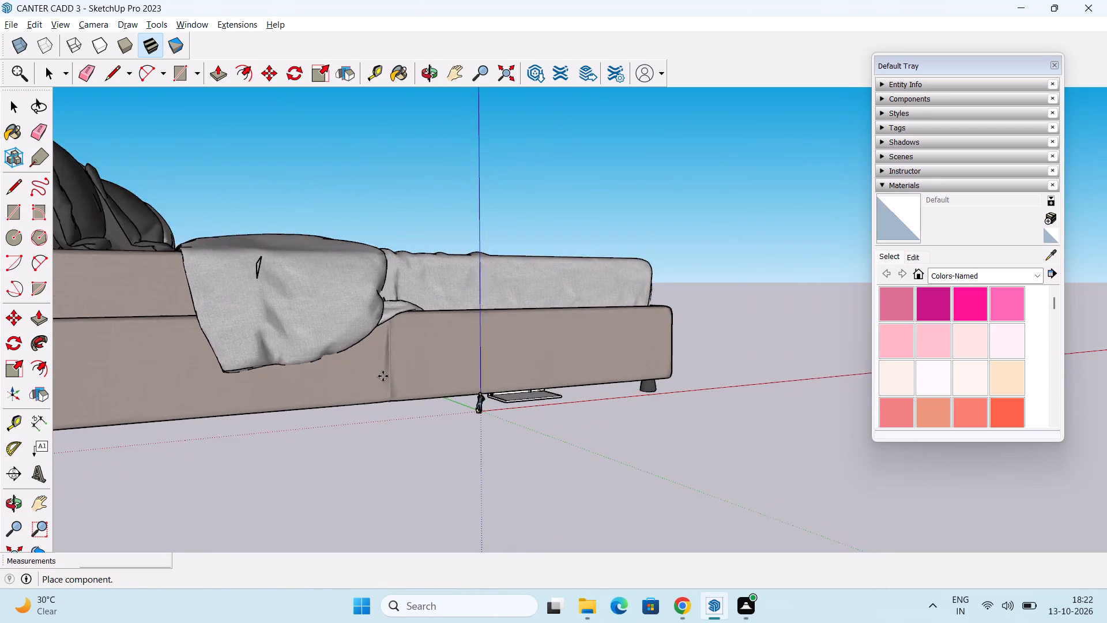
scroll(383, 376, "down", 5)
middle_click_drag(379, 384, 400, 501)
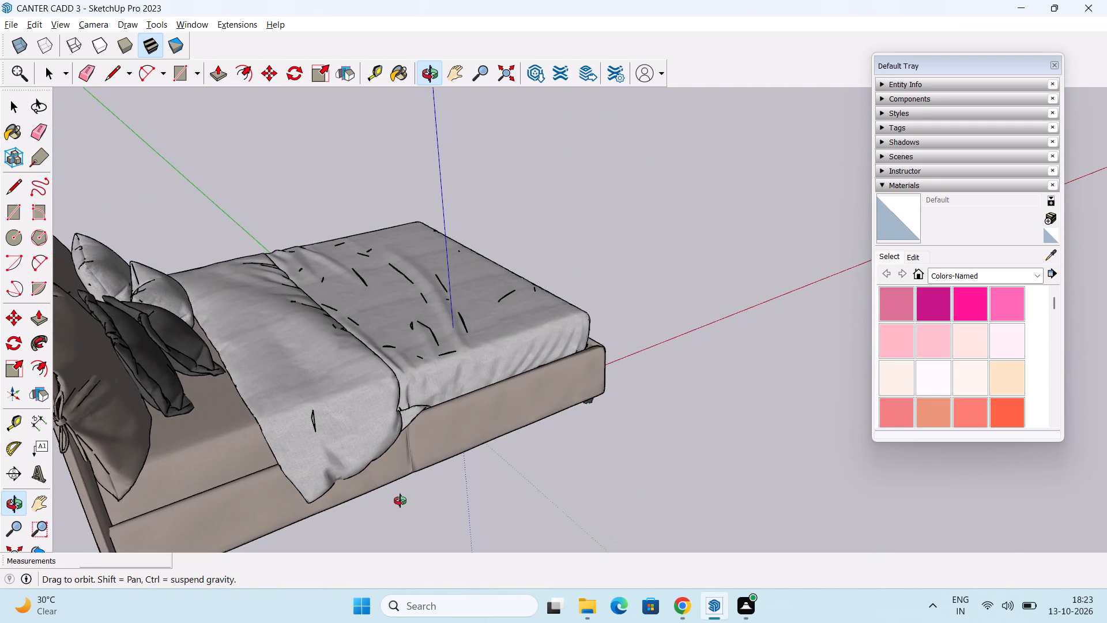
middle_click_drag(400, 501, 156, 435)
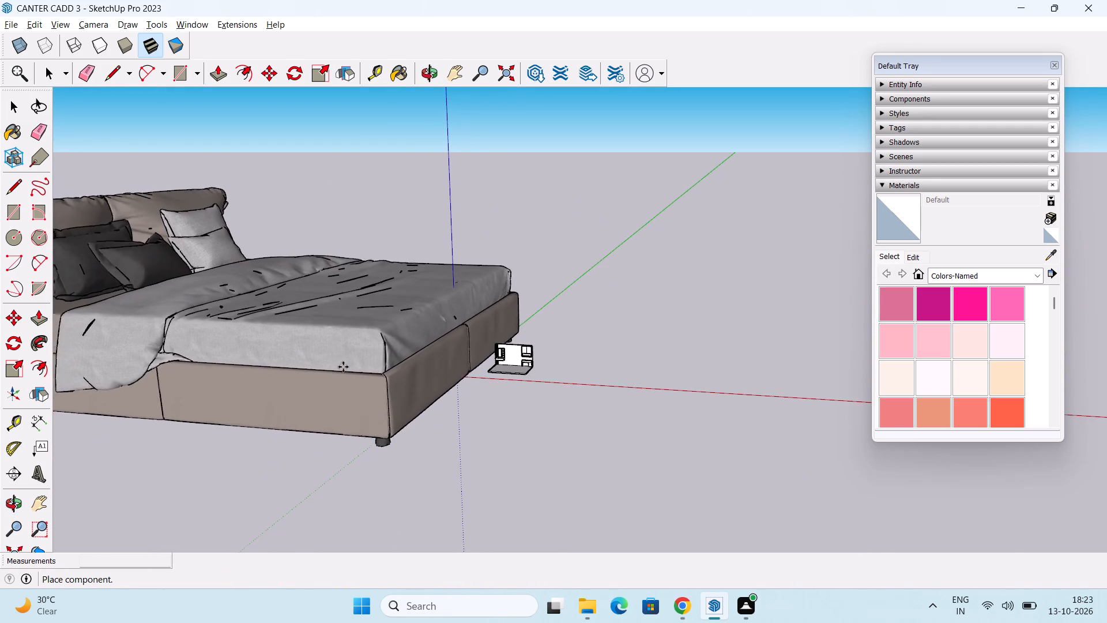
left_click(352, 307)
middle_click_drag(333, 362, 363, 361)
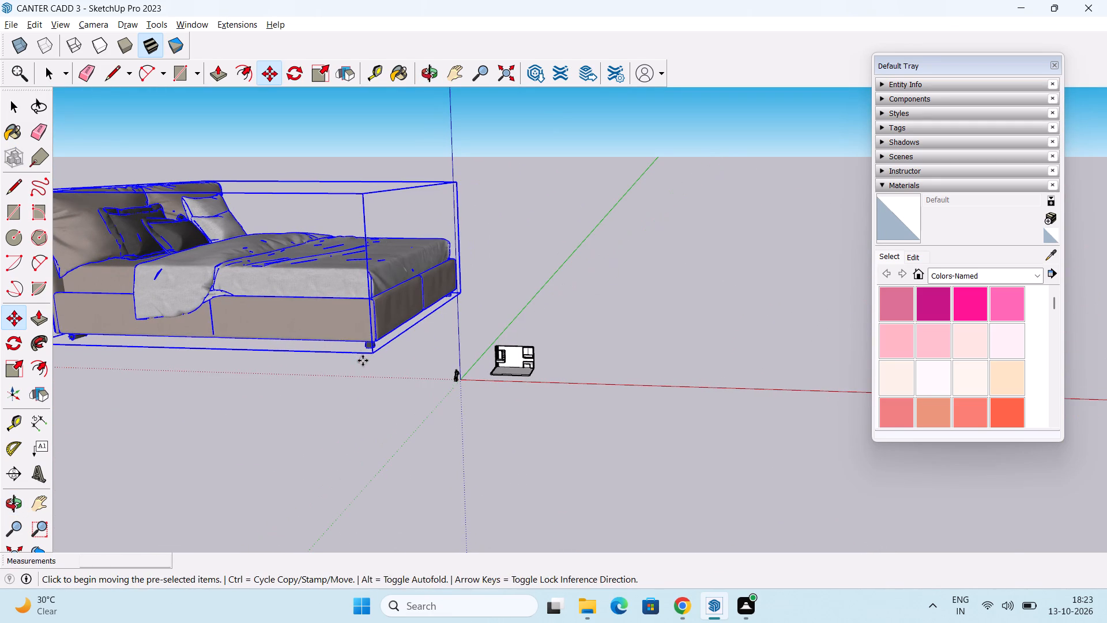
Scale the oversized bed down to about 0.63 along green and 0.50 along red, and reduce its height.
key("space")
scroll(180, 329, "down", 4)
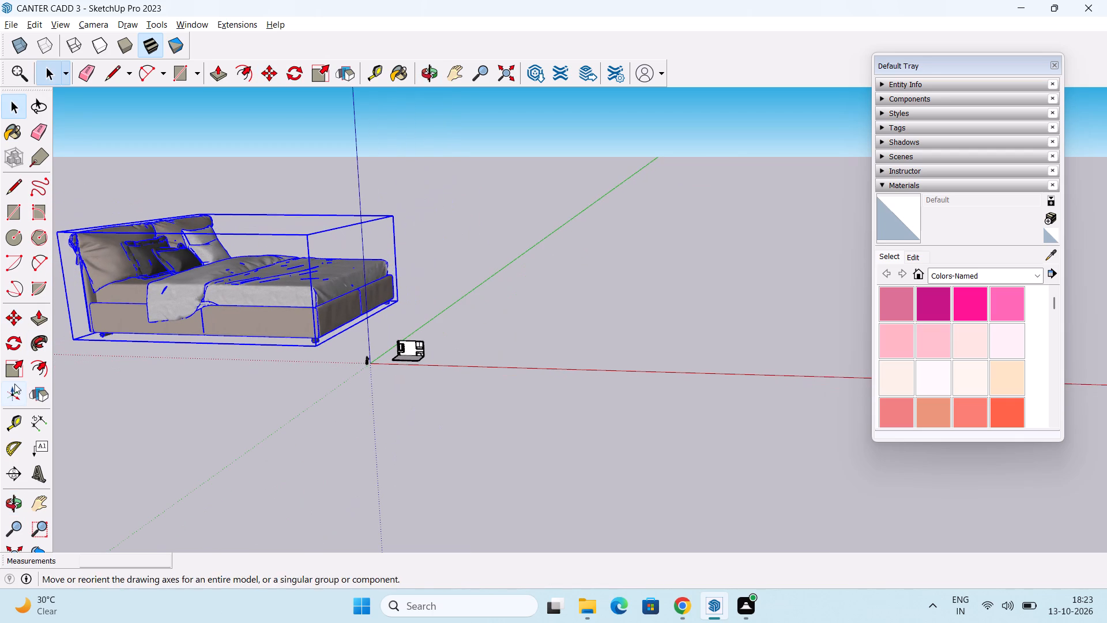
left_click_drag(14, 377, 20, 374)
left_click_drag(183, 294, 210, 280)
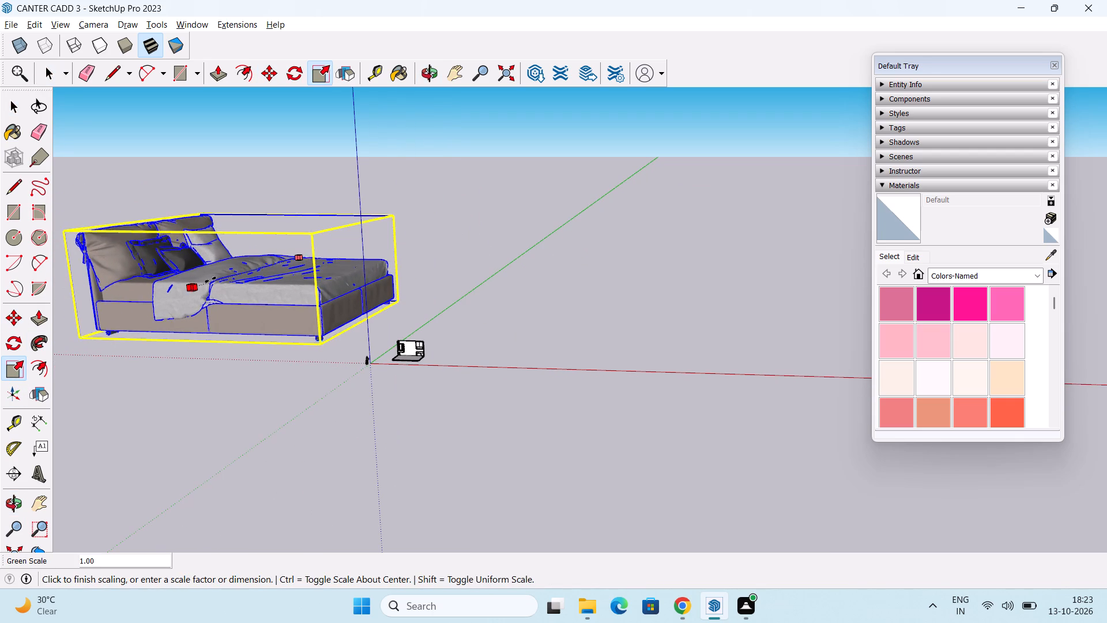
left_click_drag(210, 280, 232, 268)
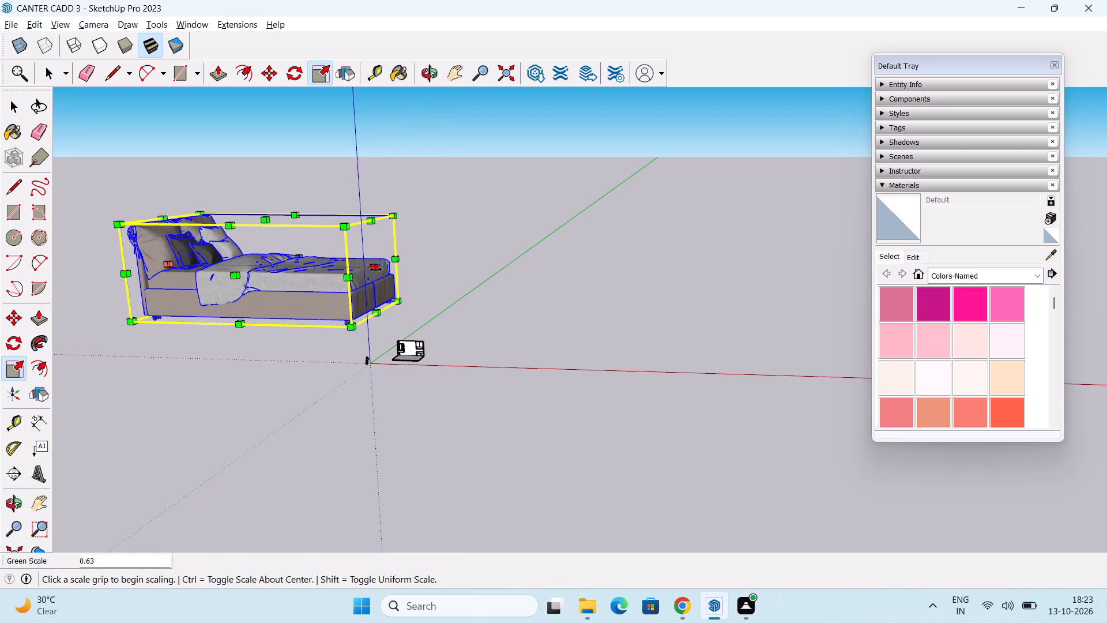
left_click_drag(376, 269, 273, 232)
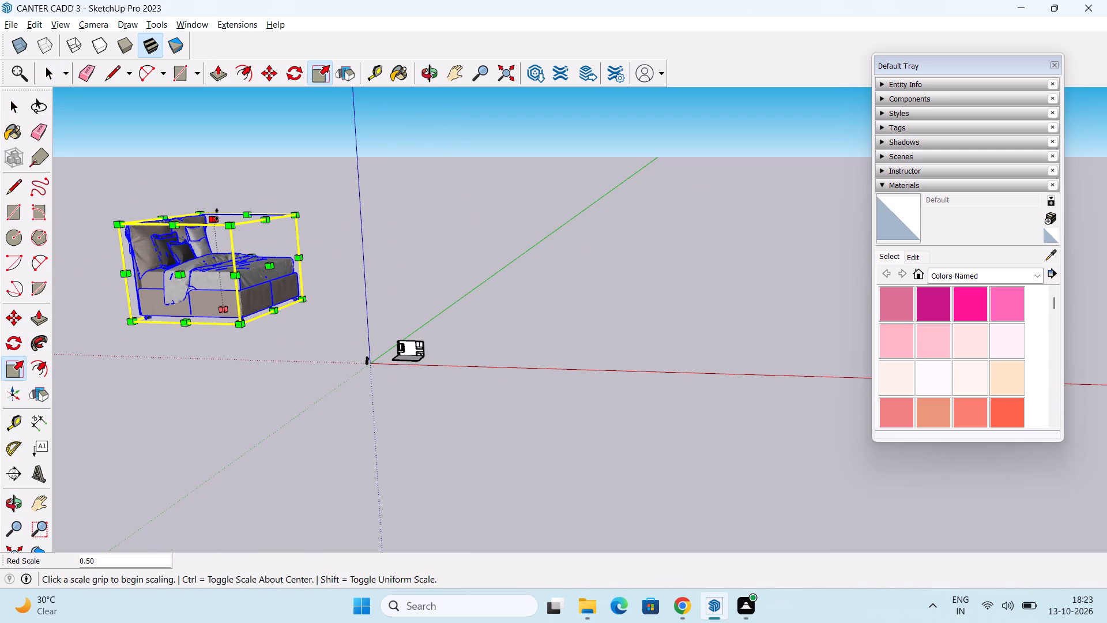
left_click_drag(217, 215, 214, 276)
Shrink the bed further along red, to 0.50 along green and again to 0.65 along red, then lower its height.
left_click_drag(273, 297, 234, 286)
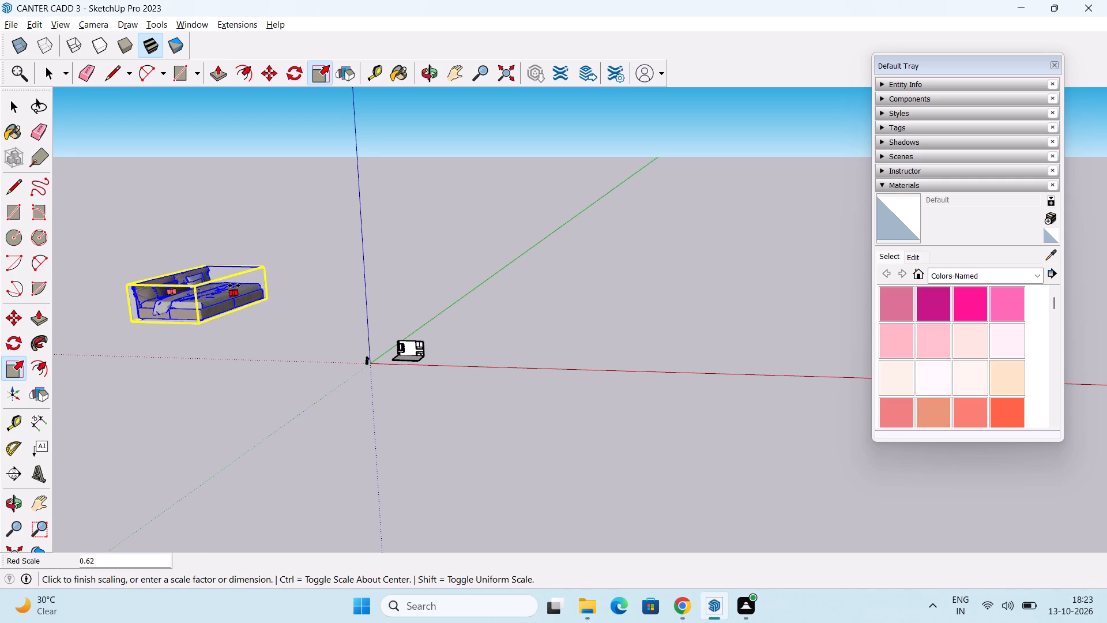
left_click_drag(234, 286, 222, 284)
left_click_drag(154, 303, 186, 287)
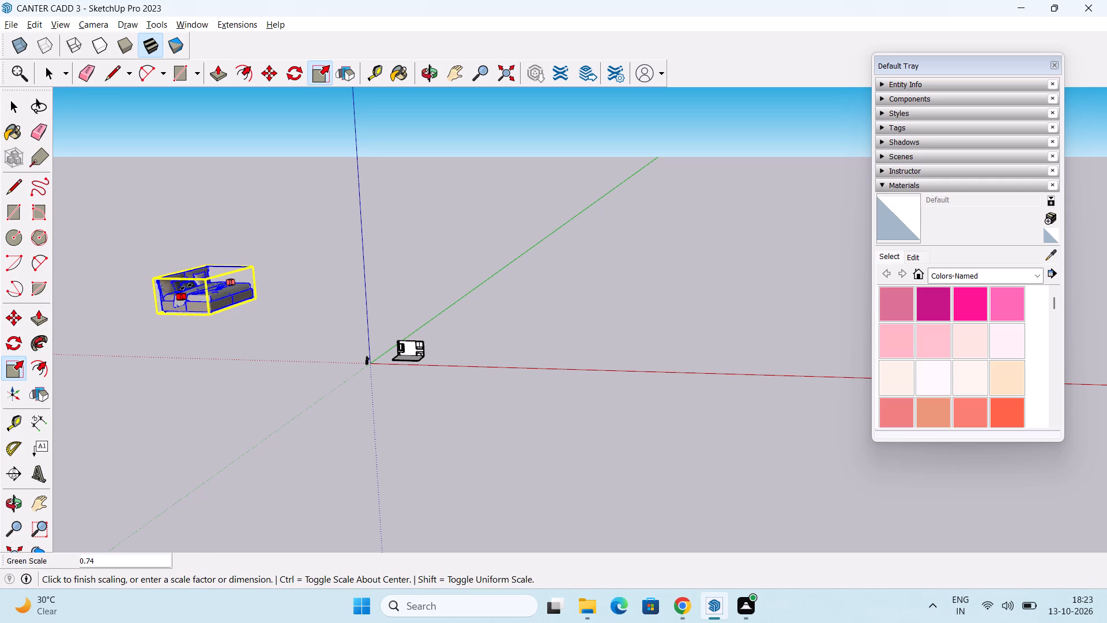
left_click_drag(186, 287, 193, 283)
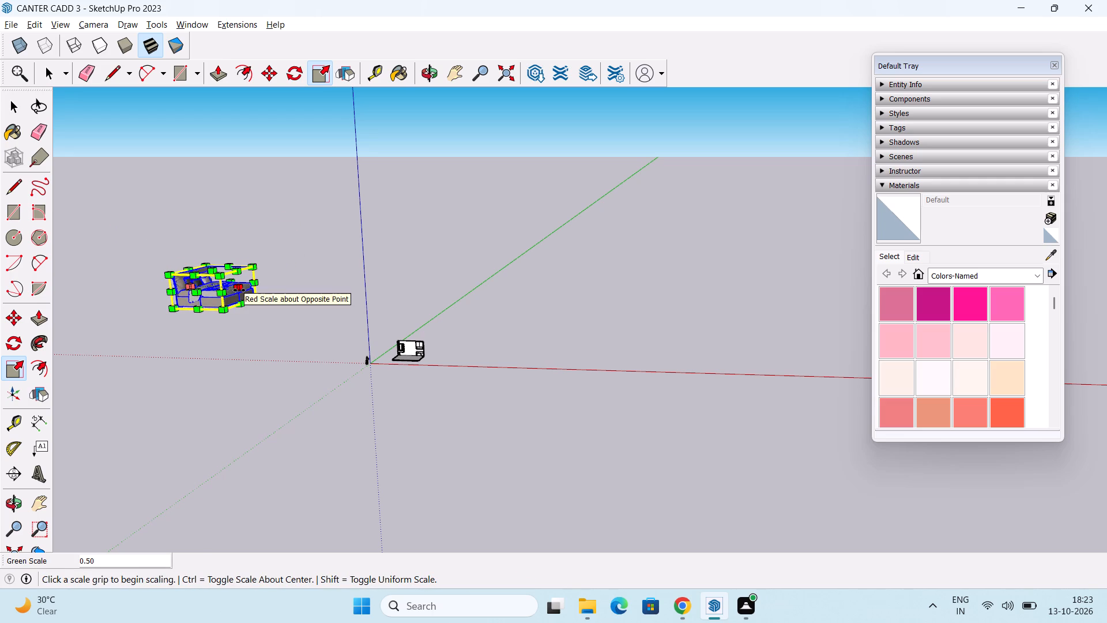
left_click_drag(239, 286, 224, 280)
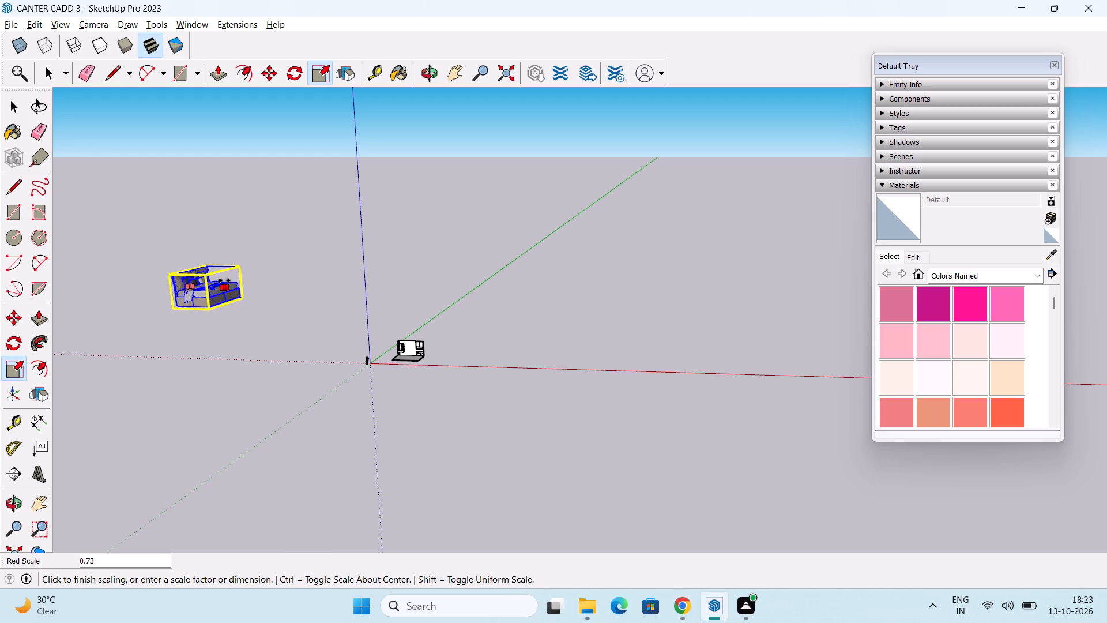
left_click_drag(224, 280, 221, 280)
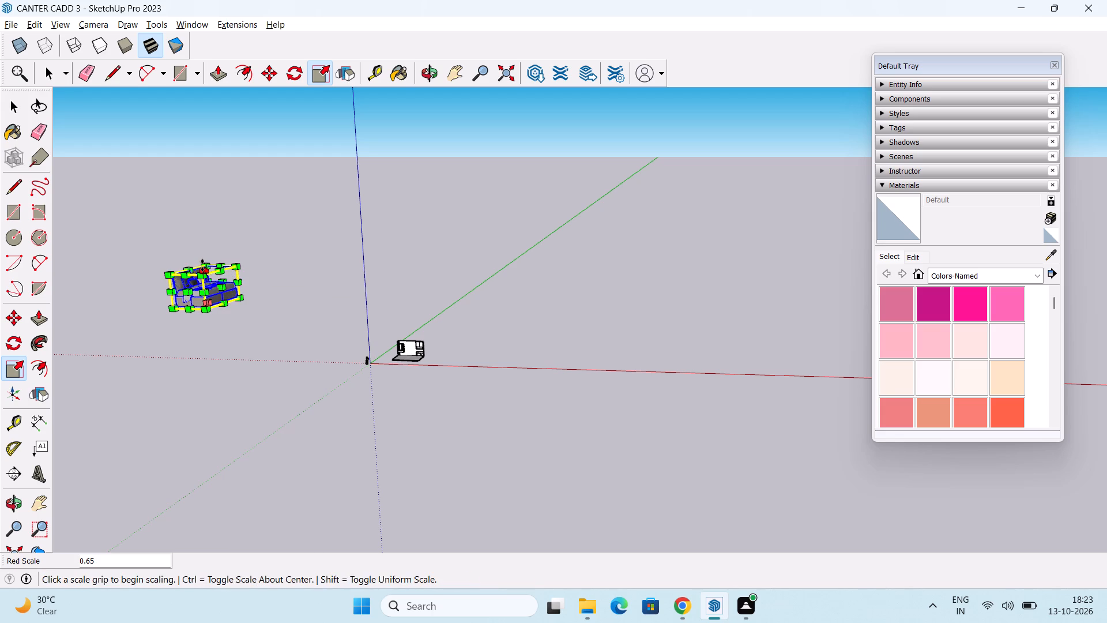
left_click_drag(202, 265, 204, 283)
middle_click_drag(202, 329, 208, 400)
scroll(200, 252, "up", 1)
key("space")
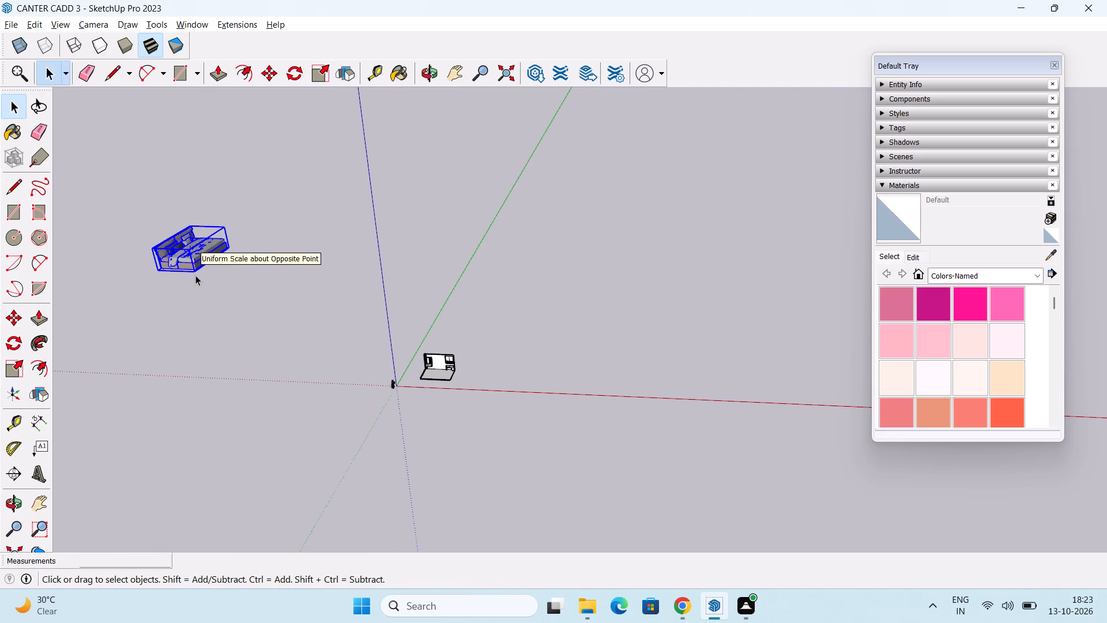
Move the bed about 291' towards the origin, setting it down near the standing figure on the side away from the room.
key("m")
left_click(194, 278)
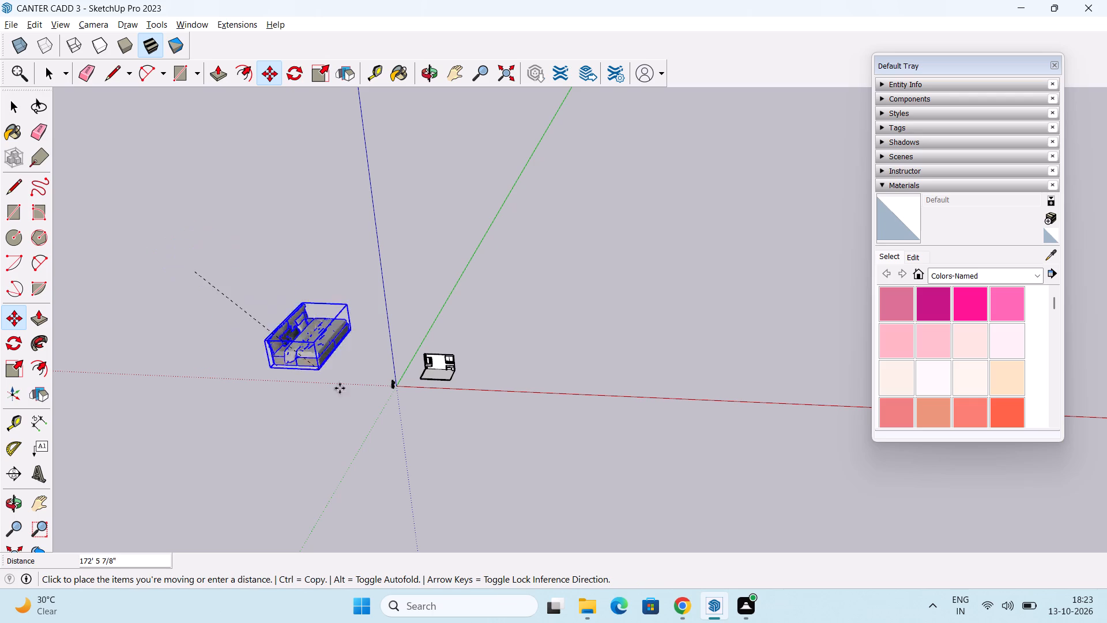
scroll(457, 411, "up", 11)
middle_click_drag(434, 426, 556, 308)
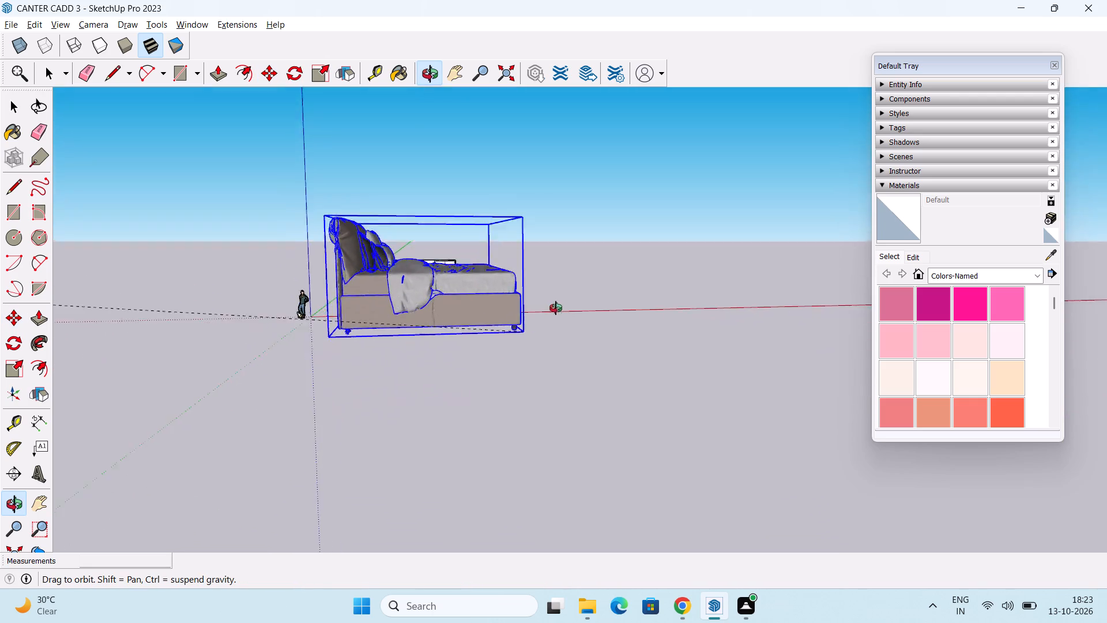
middle_click_drag(556, 308, 560, 361)
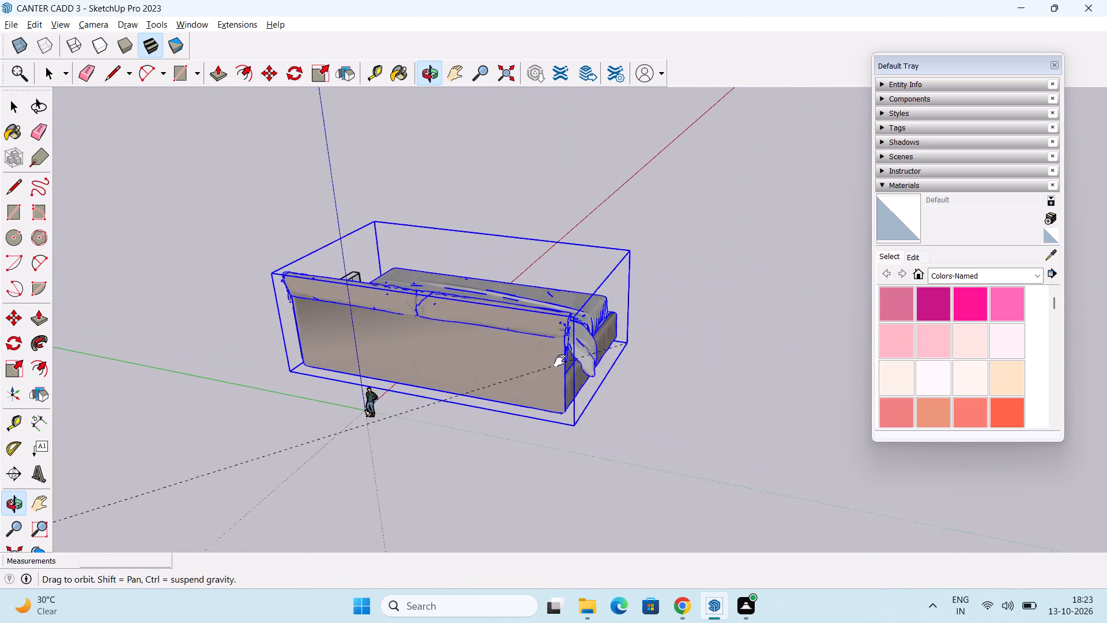
middle_click_drag(560, 361, 491, 352)
middle_click_drag(525, 362, 660, 351)
middle_click_drag(628, 366, 585, 368)
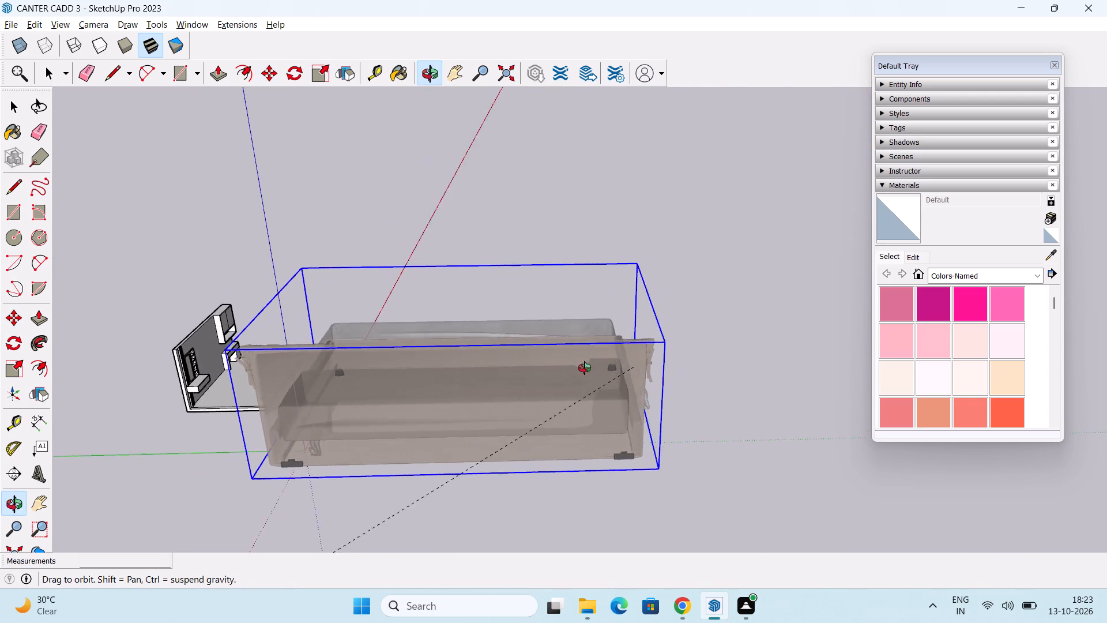
middle_click_drag(585, 368, 92, 385)
left_click(435, 426)
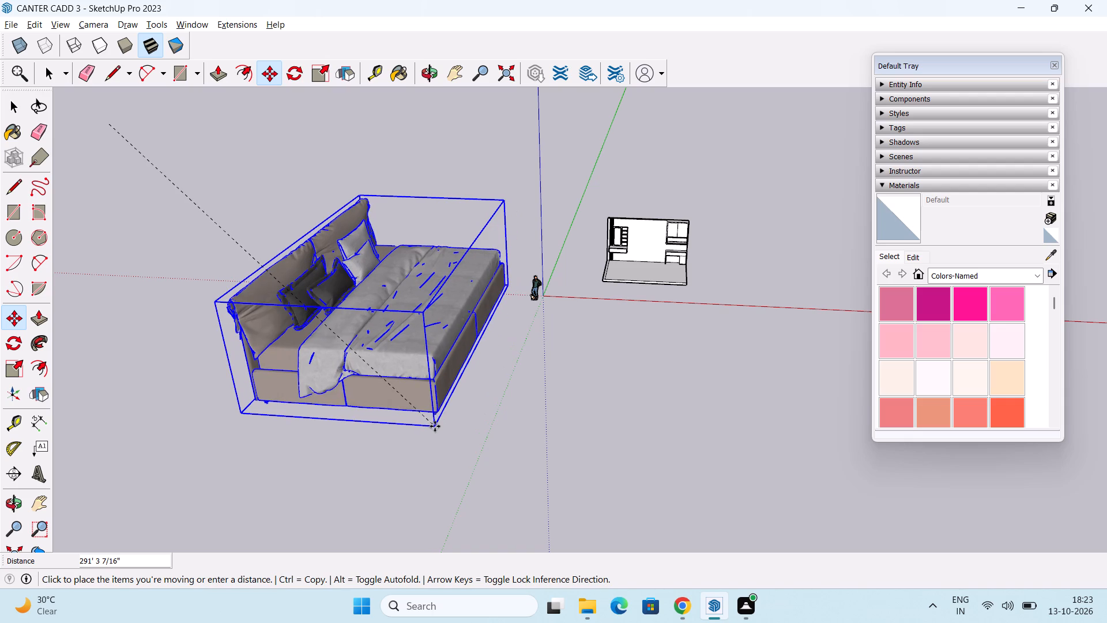
Scale the bed to about 0.30 along green, shorten it along red, and reduce its height.
left_click_drag(9, 374, 14, 373)
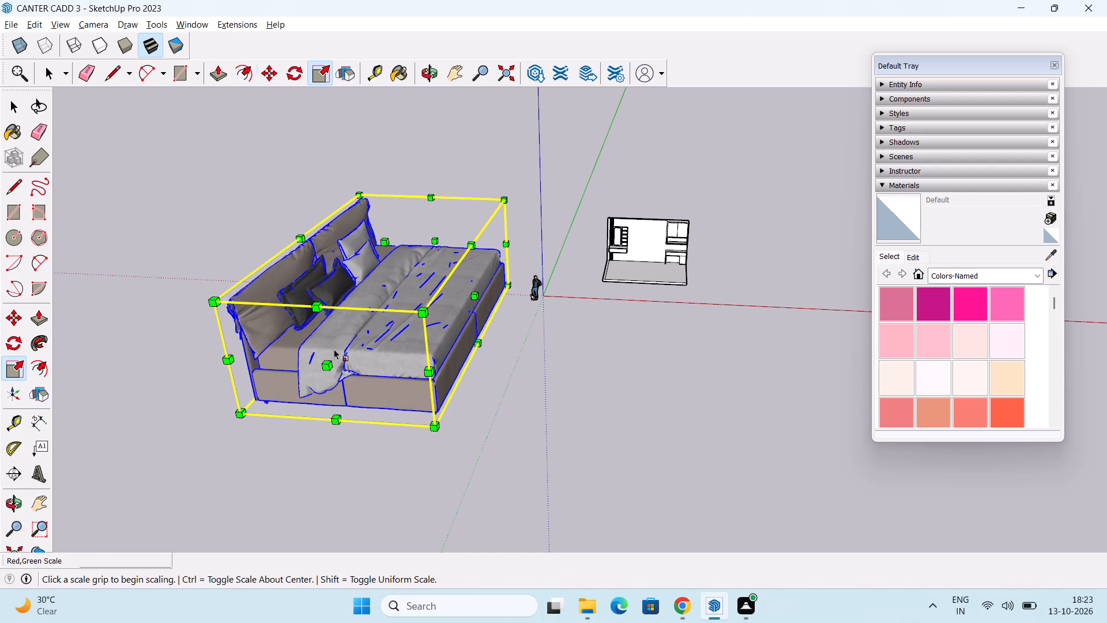
left_click_drag(332, 367, 413, 273)
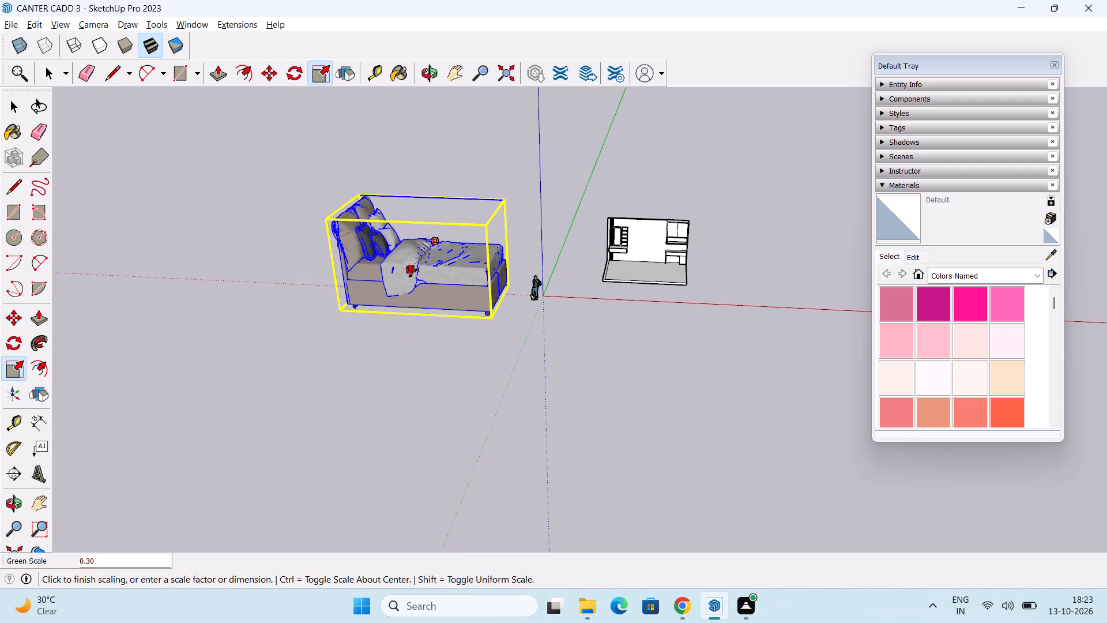
left_click_drag(502, 259, 413, 252)
left_click_drag(376, 209, 376, 263)
Scale the bed again to about 0.50 along green and 0.81 along red, and lower its height slightly.
left_click_drag(370, 297, 393, 280)
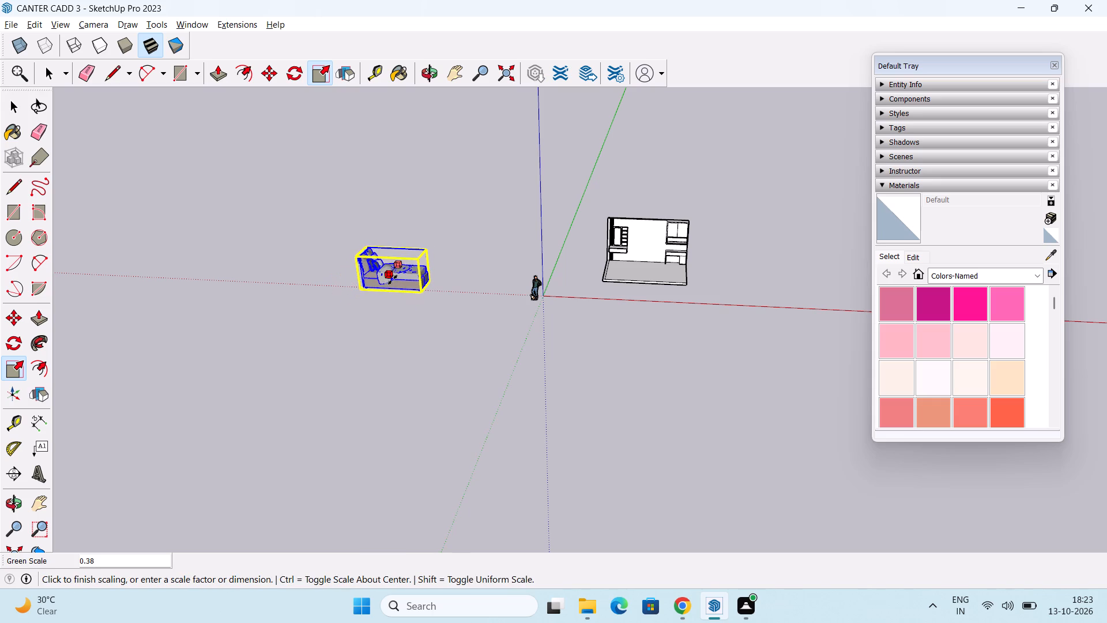
left_click_drag(393, 280, 390, 284)
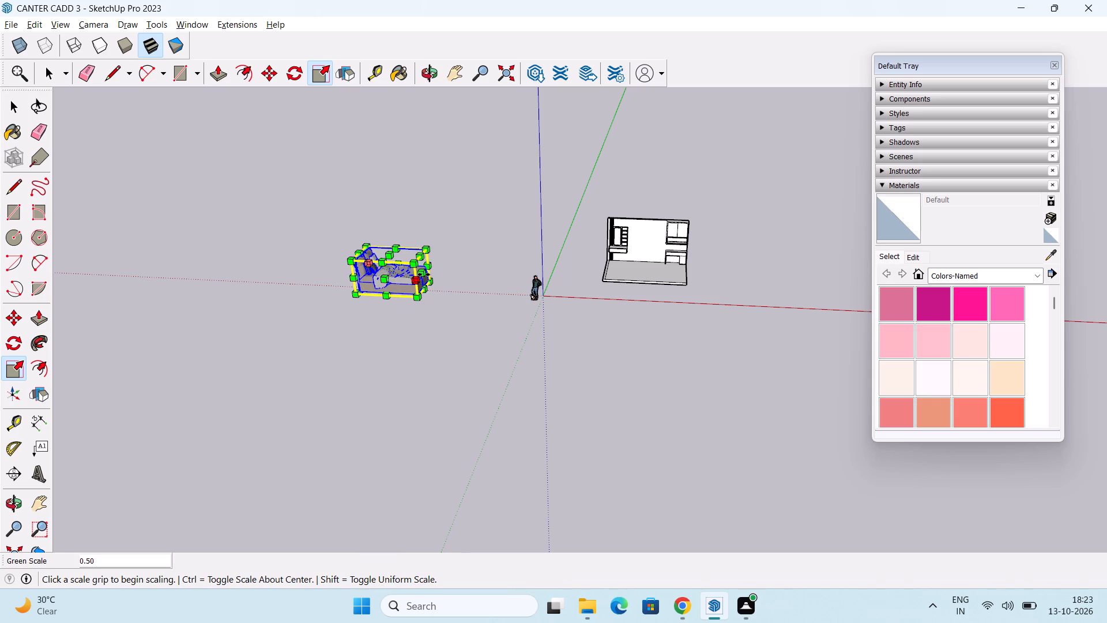
left_click_drag(427, 275, 399, 271)
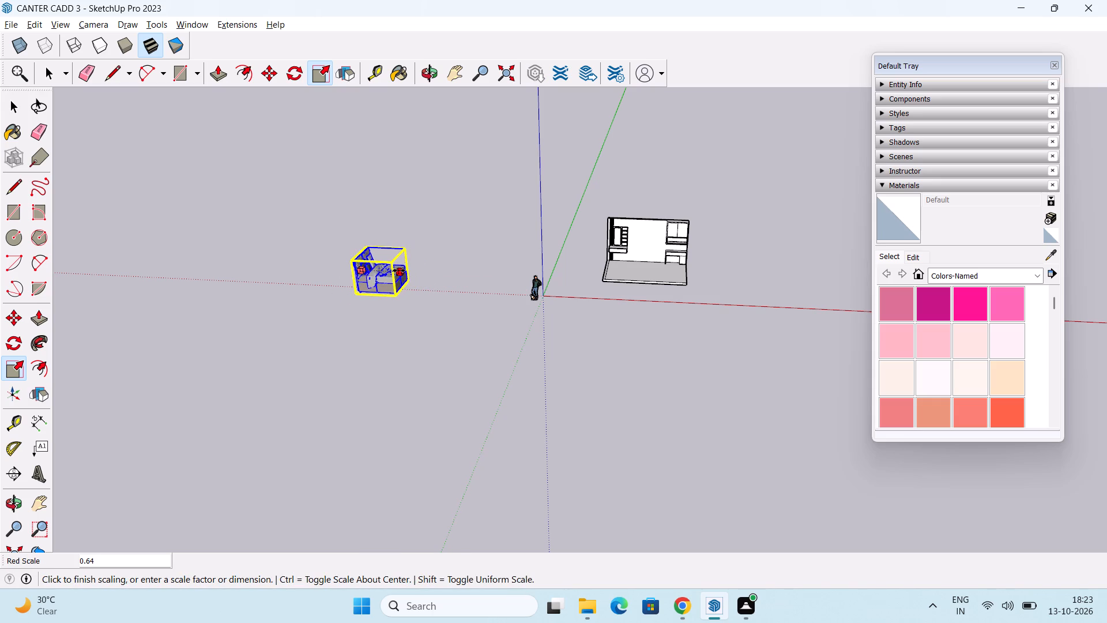
left_click_drag(399, 271, 411, 275)
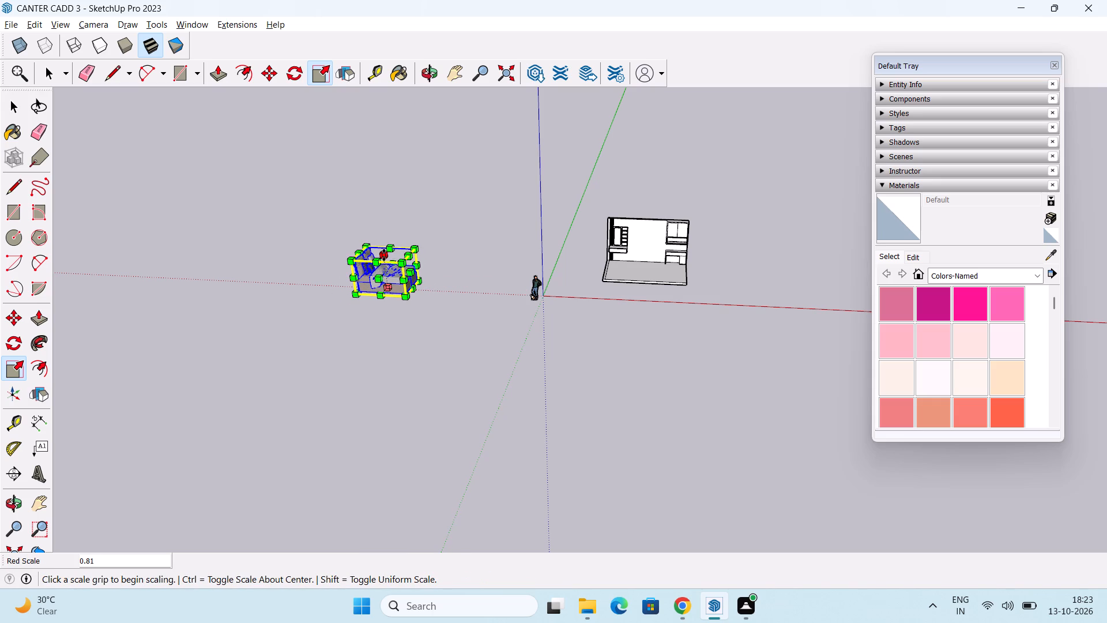
left_click_drag(383, 255, 387, 273)
Rotate the bed 90 degrees on the ground plane so its headboard points the same way as the room's back wall.
middle_click_drag(371, 326, 394, 461)
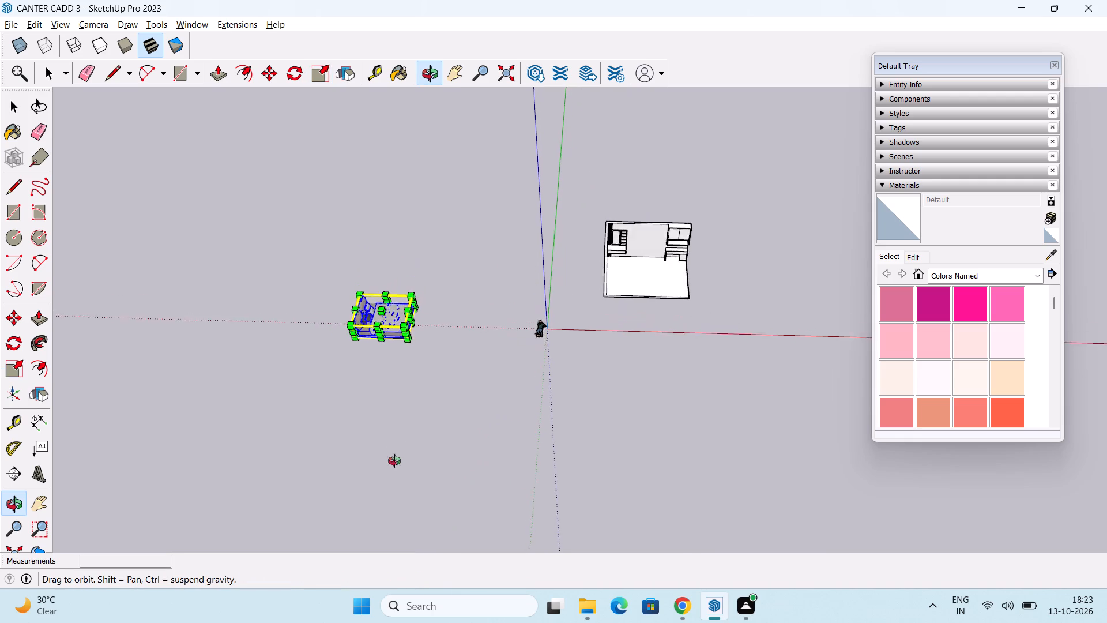
middle_click_drag(394, 461, 394, 475)
middle_click_drag(392, 317, 399, 328)
key("space")
scroll(359, 348, "up", 2)
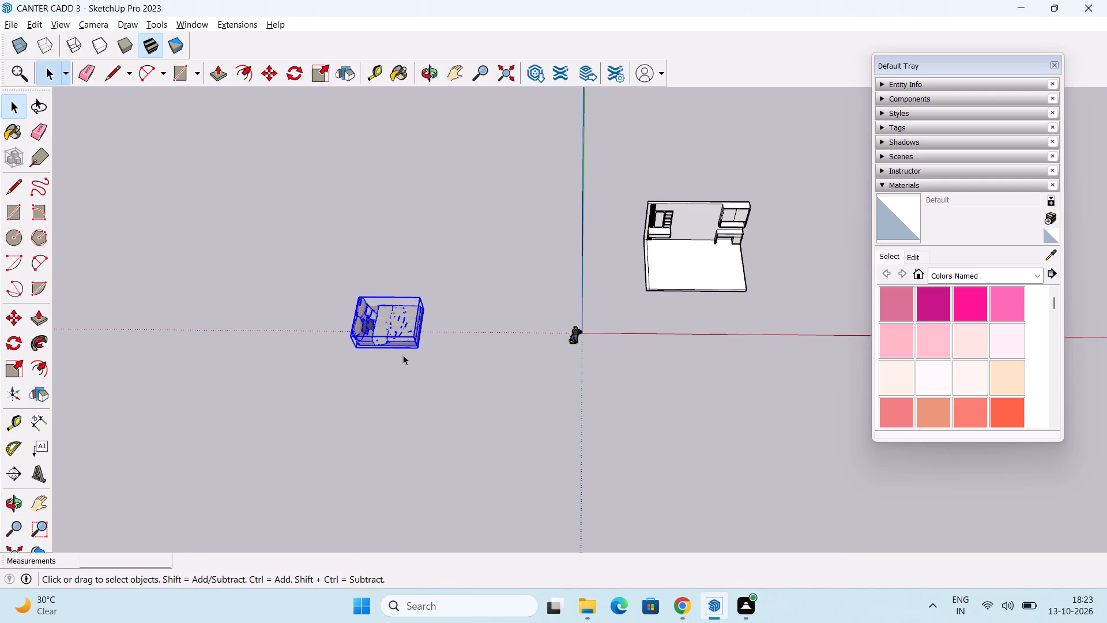
left_click_drag(18, 344, 21, 339)
left_click(382, 354)
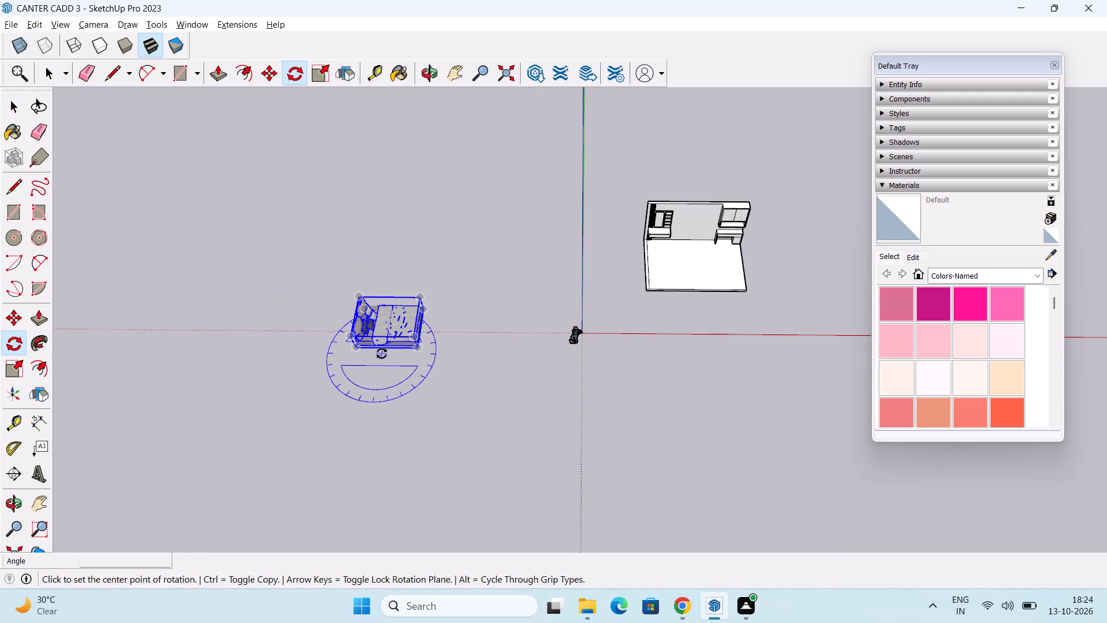
left_click(285, 371)
type("90")
key("Return")
key("space")
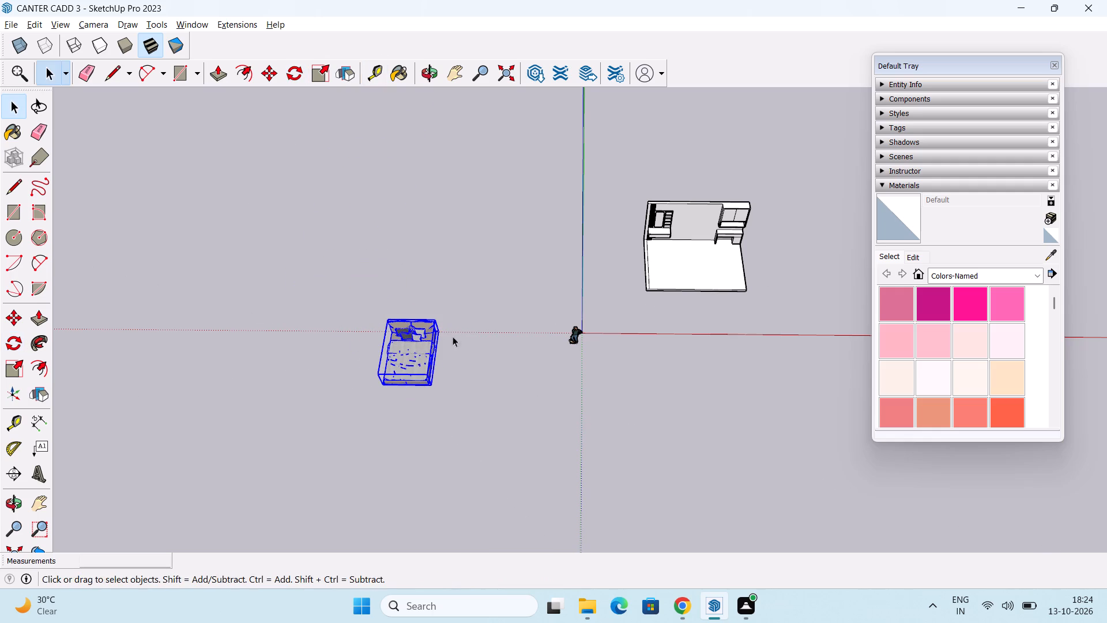
Move the bed about 53' 8" onto the room floor, with its headboard towards the back wall beside the mirror cabinet.
middle_click_drag(445, 343, 306, 257)
scroll(413, 354, "up", 2)
middle_click_drag(435, 360, 349, 334)
key("m")
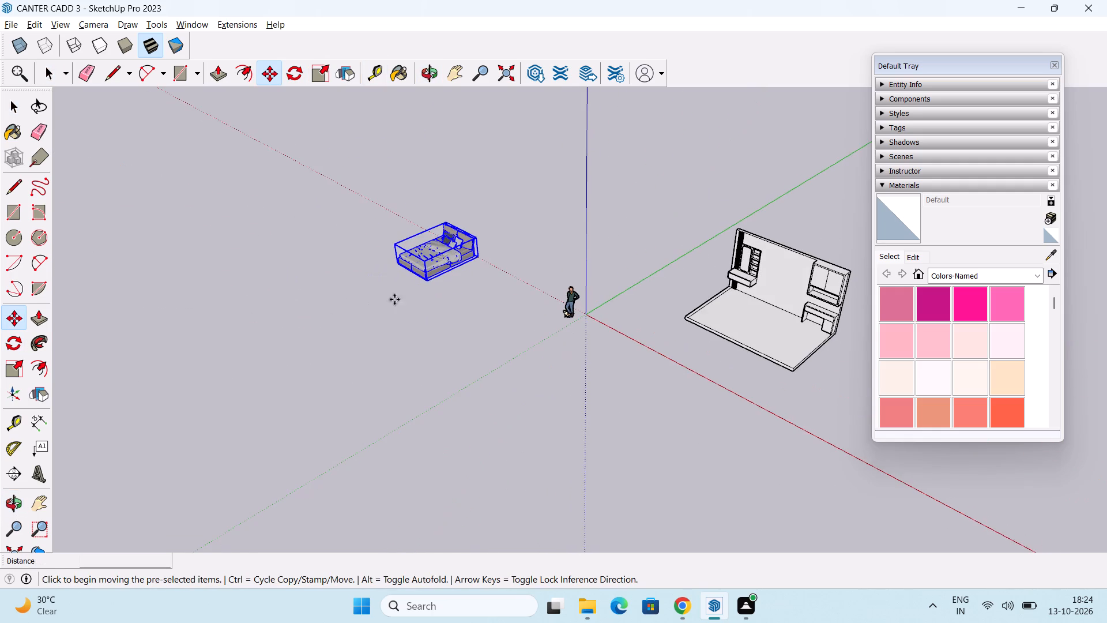
scroll(394, 299, "up", 10)
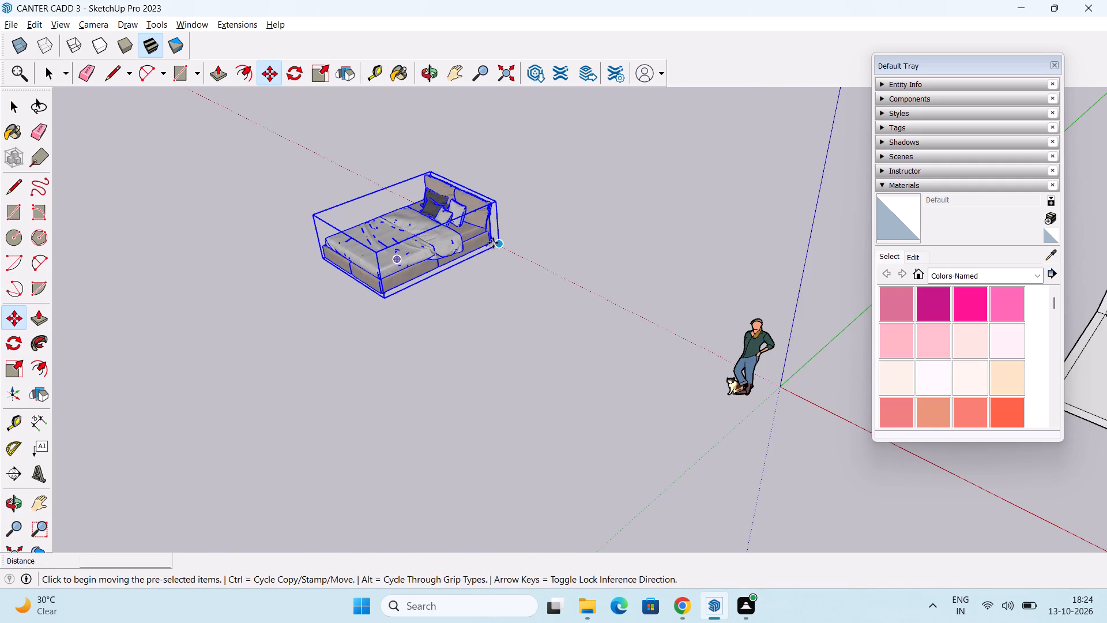
left_click(489, 244)
scroll(639, 322, "down", 2)
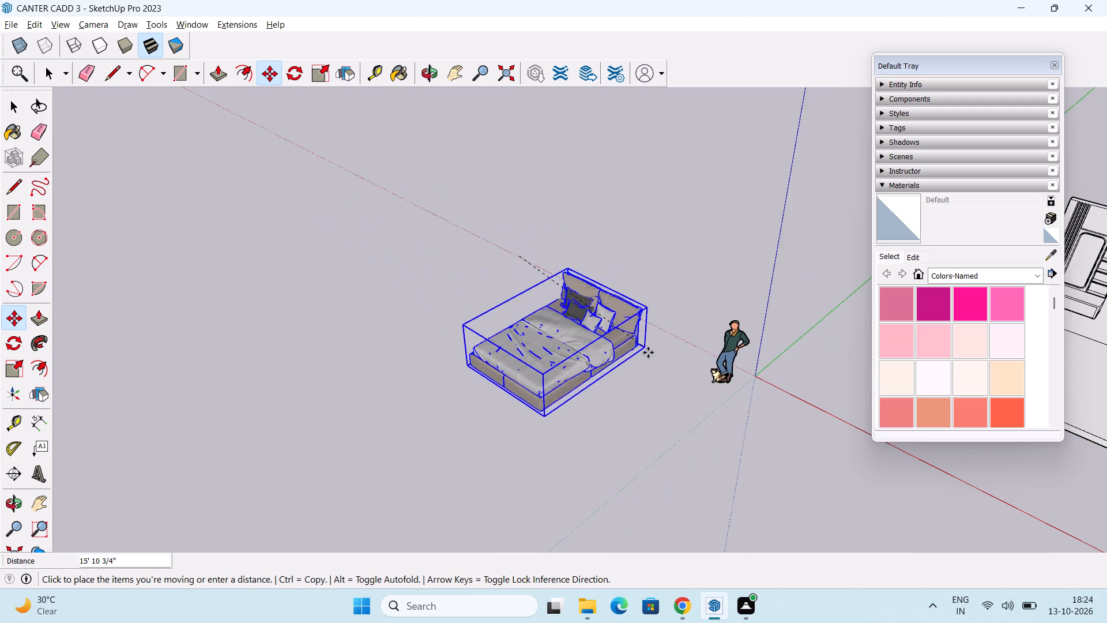
scroll(648, 352, "down", 2)
middle_click_drag(676, 396, 310, 393, "shift")
scroll(733, 383, "up", 3)
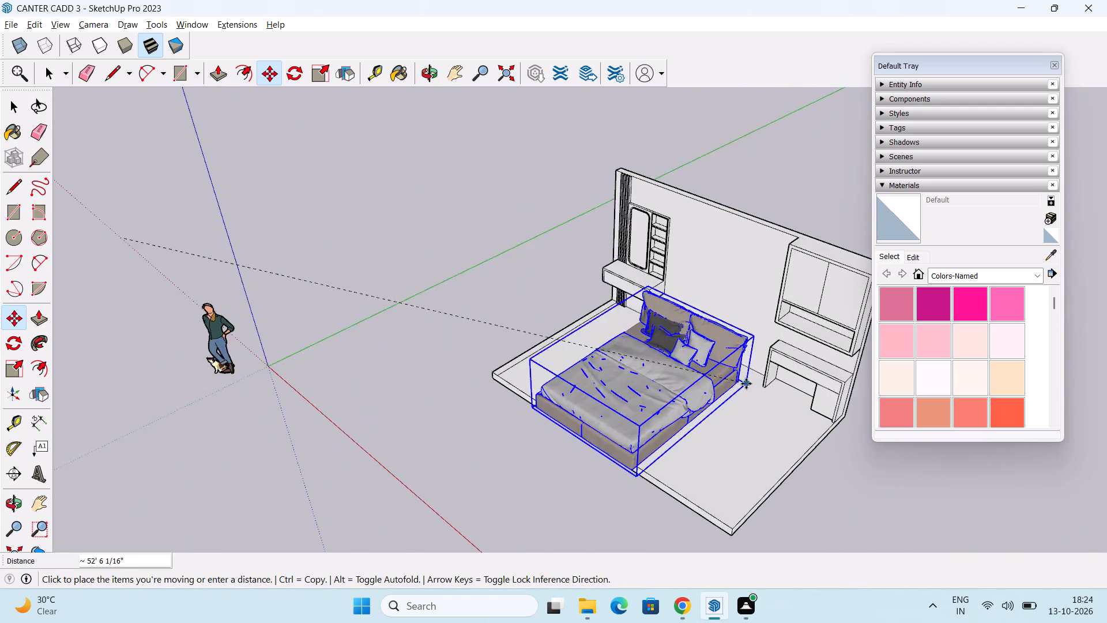
middle_click_drag(741, 383, 541, 329)
scroll(686, 406, "up", 2)
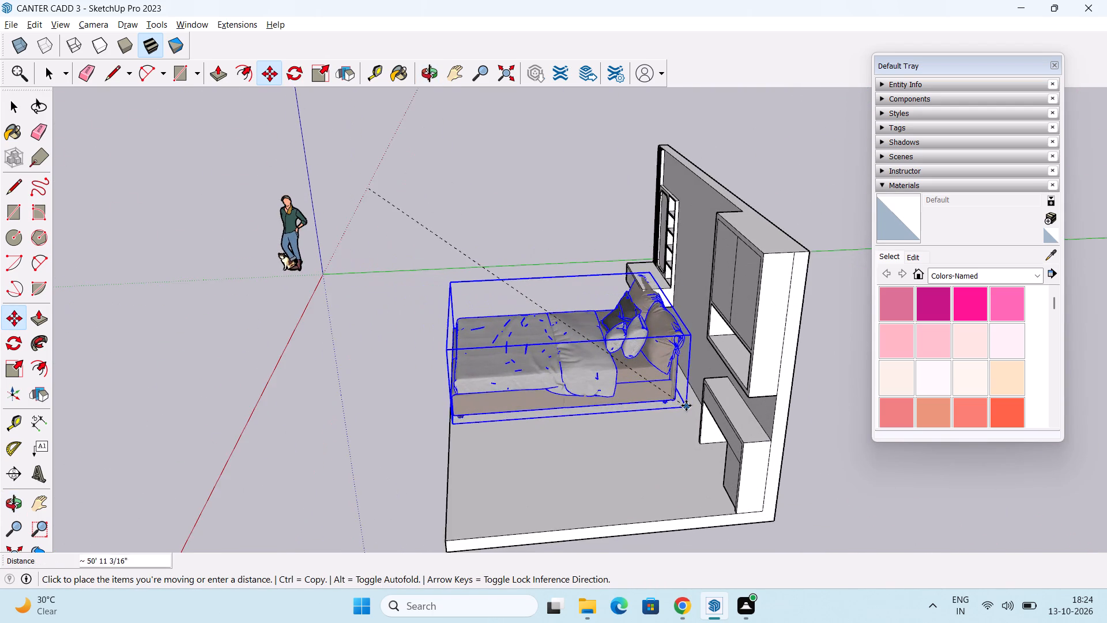
middle_click_drag(686, 406, 721, 373)
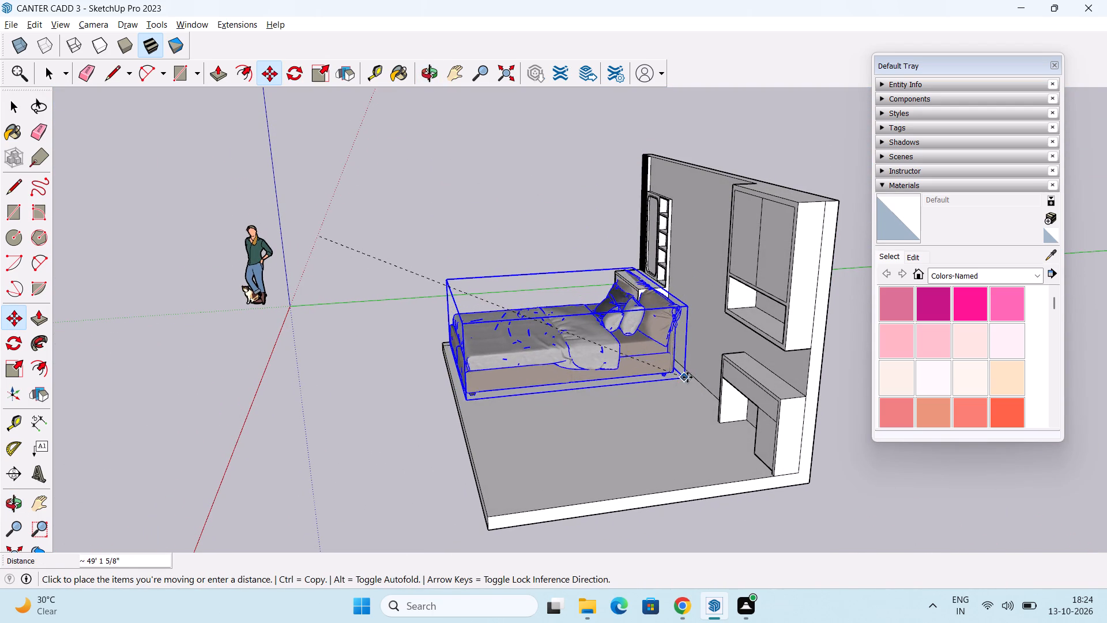
left_click(709, 401)
Shift the bed about 1' 7 3/4" along the red axis, away from the mirror cabinet and towards the desk.
middle_click_drag(649, 417, 888, 407)
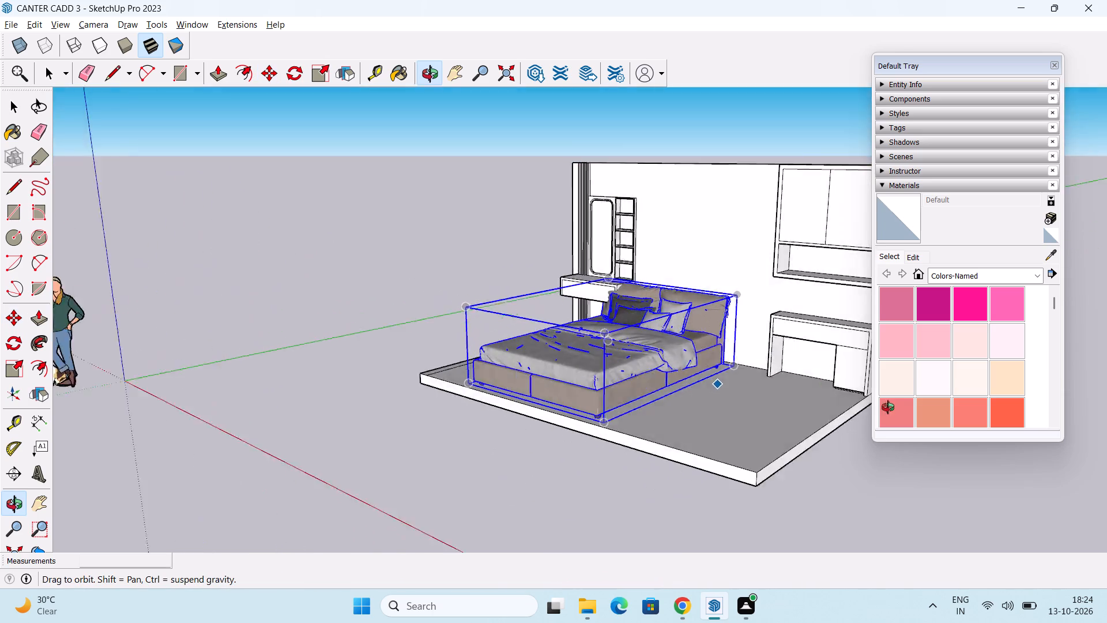
middle_click_drag(888, 407, 925, 429)
middle_click_drag(606, 482, 632, 475)
scroll(669, 434, "up", 3)
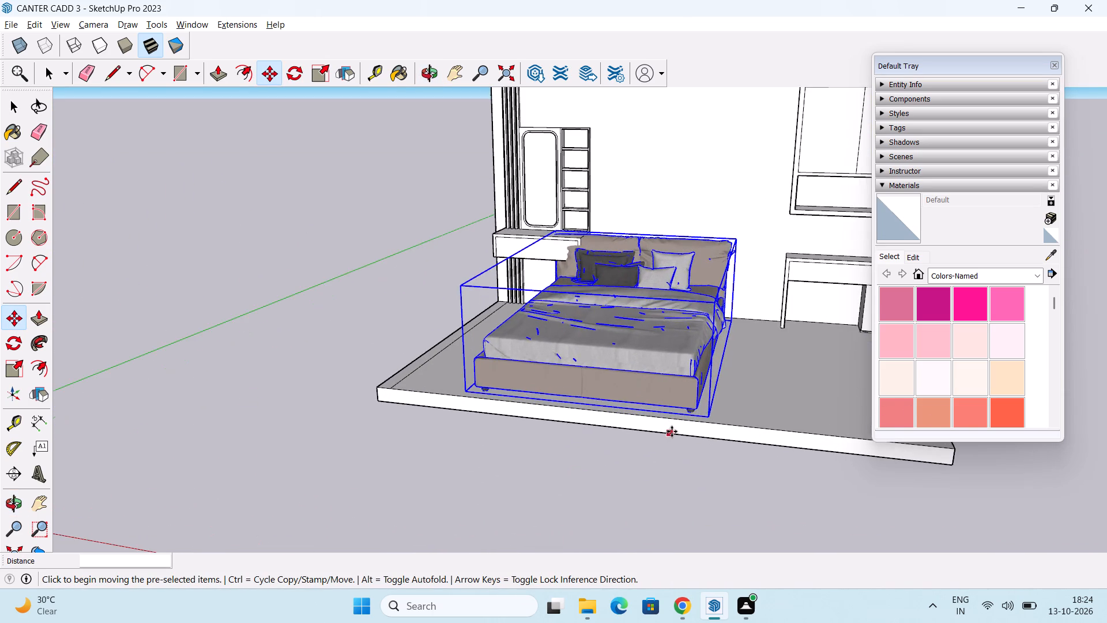
scroll(672, 436, "up", 1)
middle_click_drag(672, 436, 724, 445)
scroll(724, 427, "up", 2)
middle_click_drag(729, 410, 647, 407)
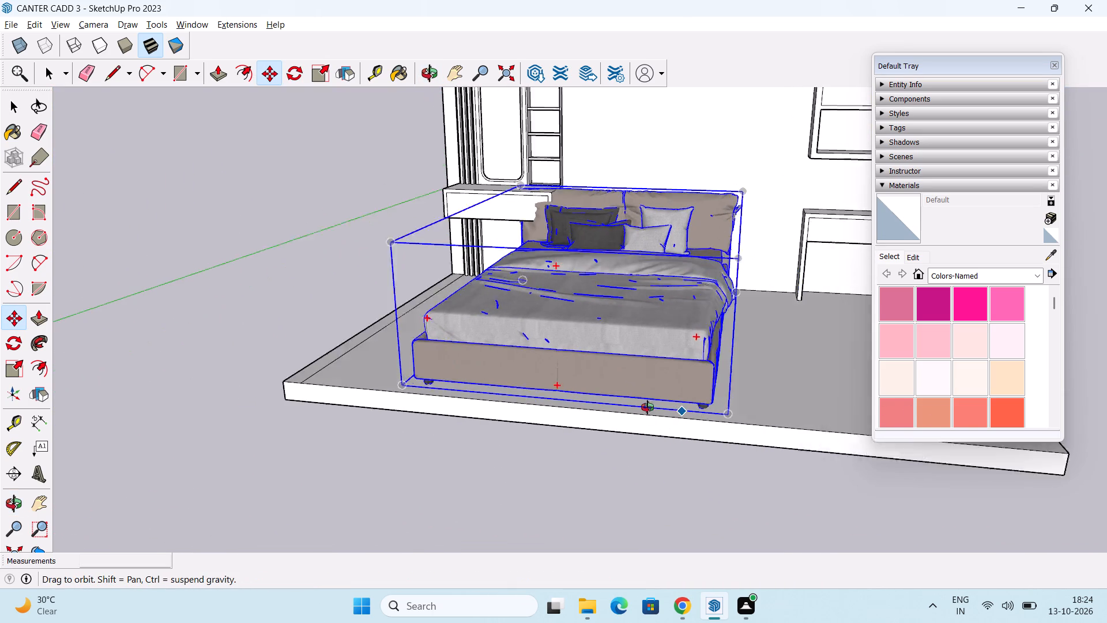
middle_click_drag(647, 407, 666, 391)
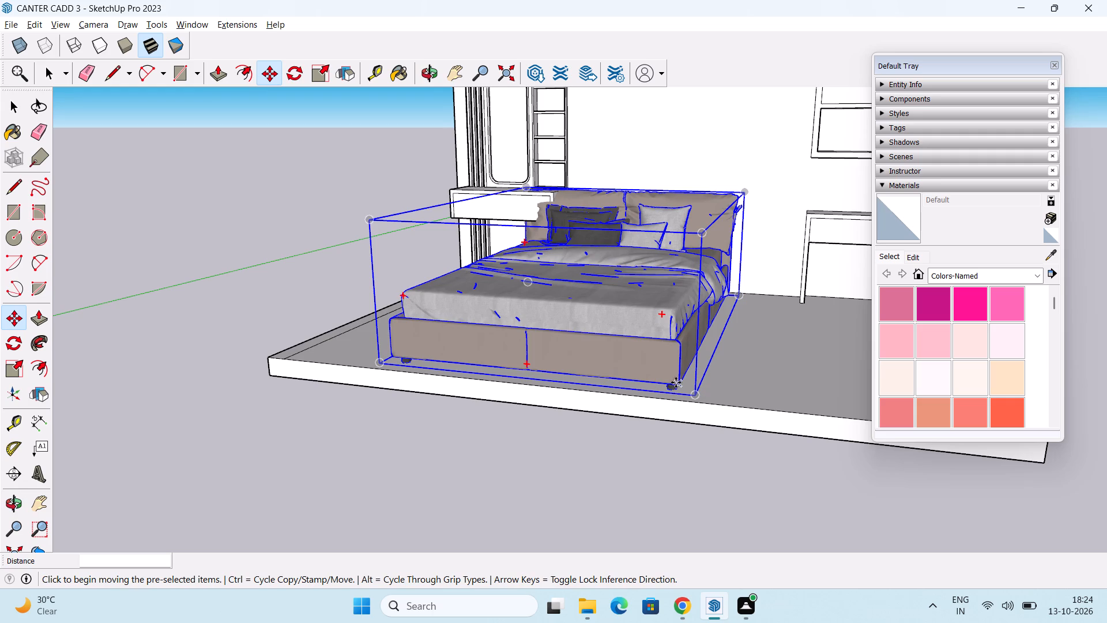
middle_click_drag(679, 382, 695, 391)
left_click(701, 397)
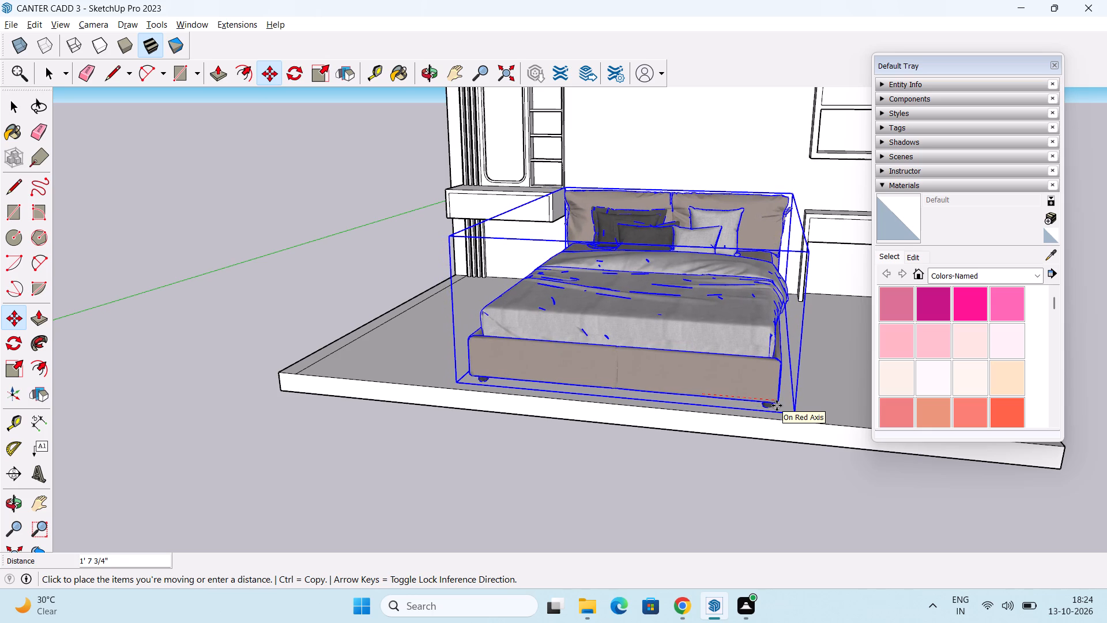
left_click(777, 406)
Widen the bed to about 1.04 along its green direction on the mirror-cabinet side, and stretch it slightly on the desk side.
middle_click_drag(658, 293, 772, 622)
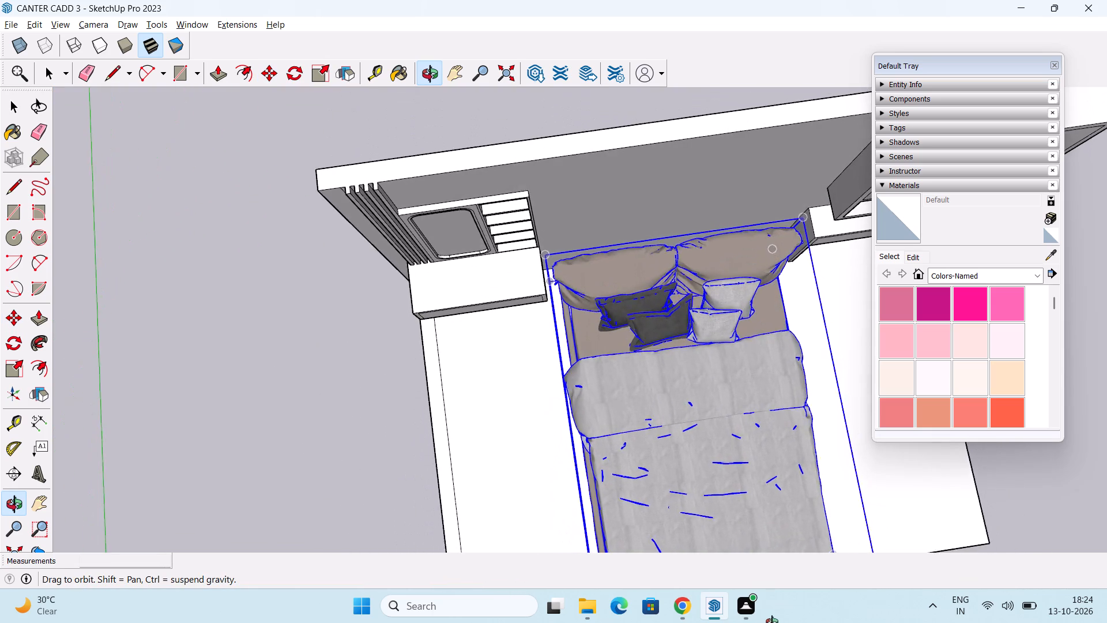
middle_click_drag(772, 622, 672, 295)
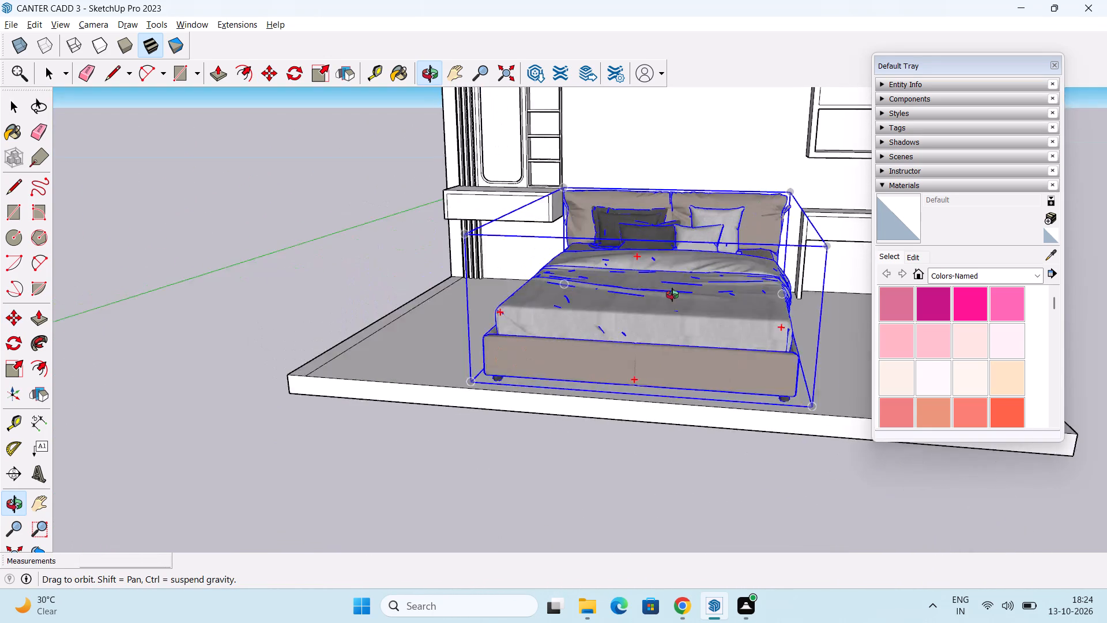
middle_click_drag(672, 295, 718, 335)
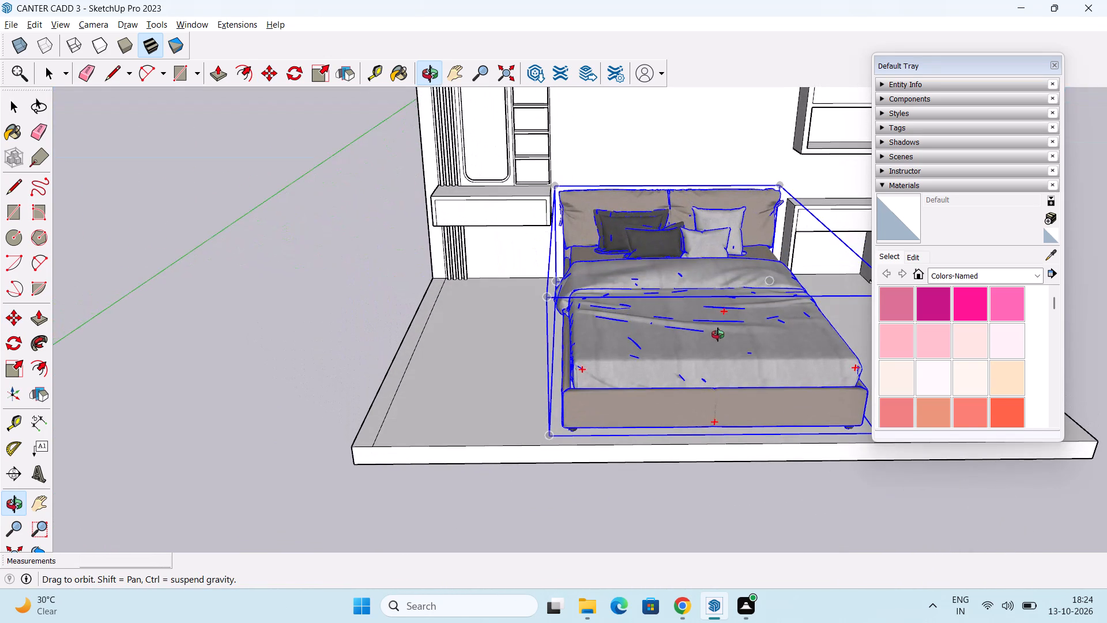
middle_click_drag(718, 335, 690, 333)
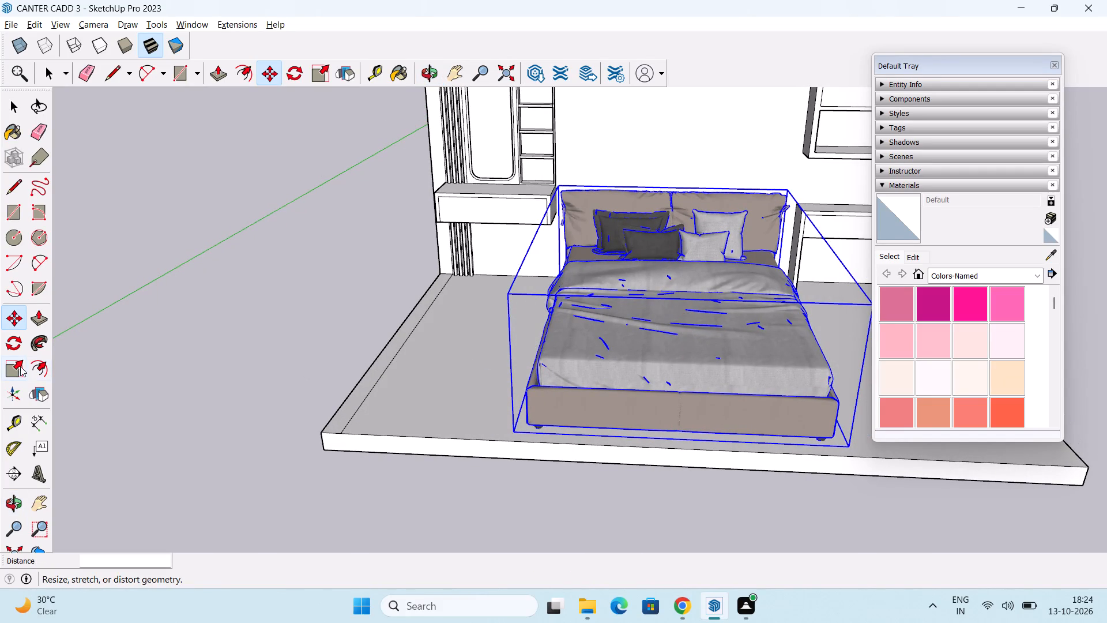
left_click_drag(18, 366, 29, 360)
left_click(14, 369)
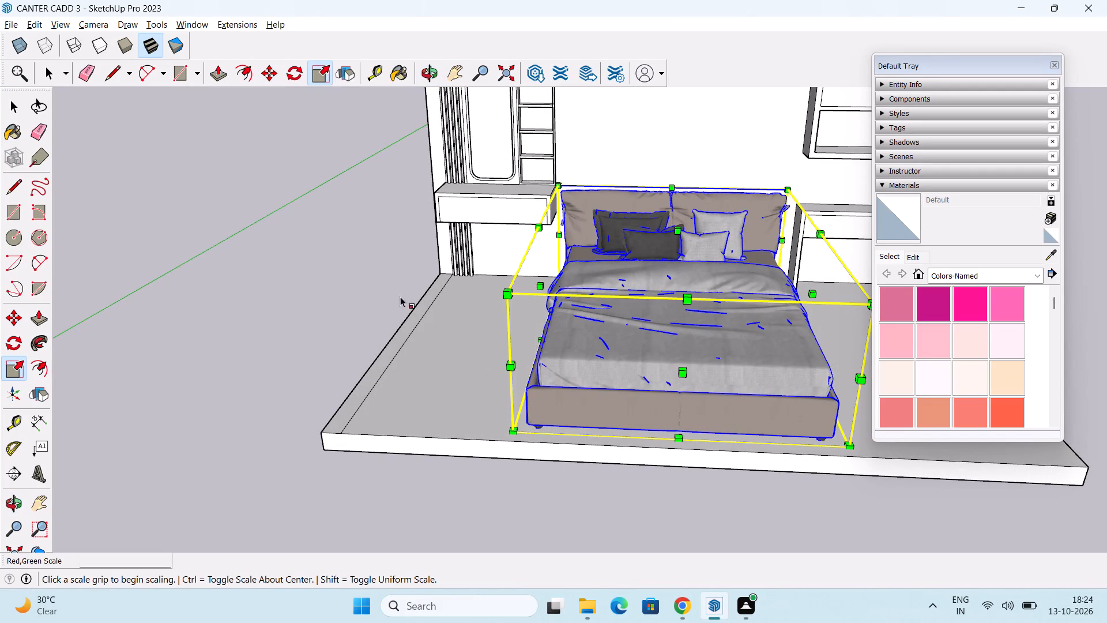
left_click_drag(541, 282, 531, 280)
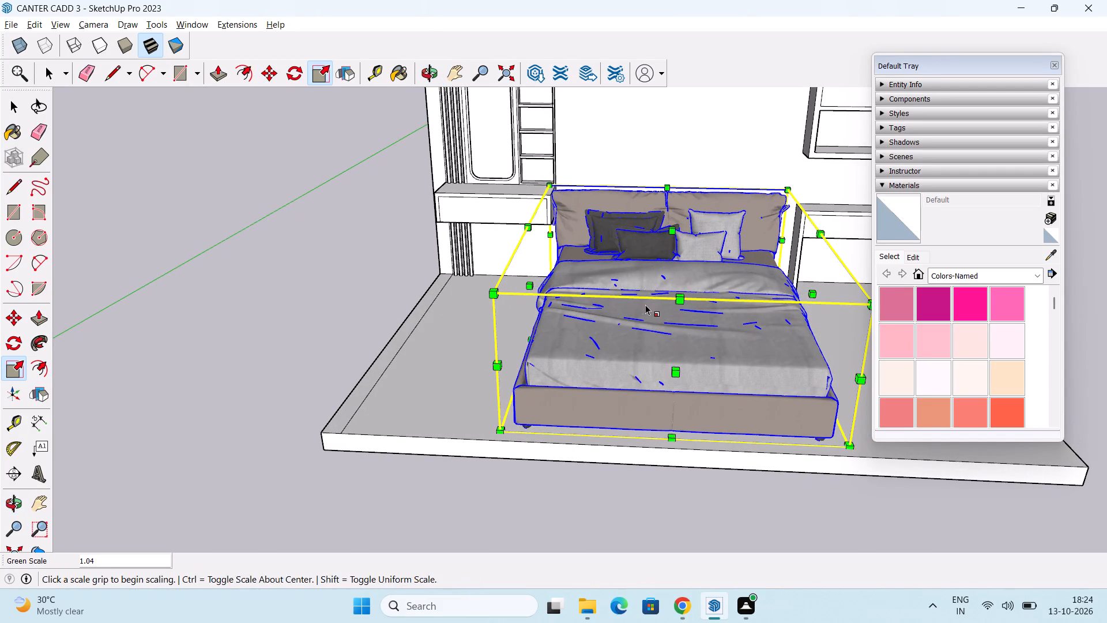
middle_click_drag(622, 301, 559, 297)
left_click_drag(786, 307, 807, 309)
middle_click_drag(686, 336, 694, 332)
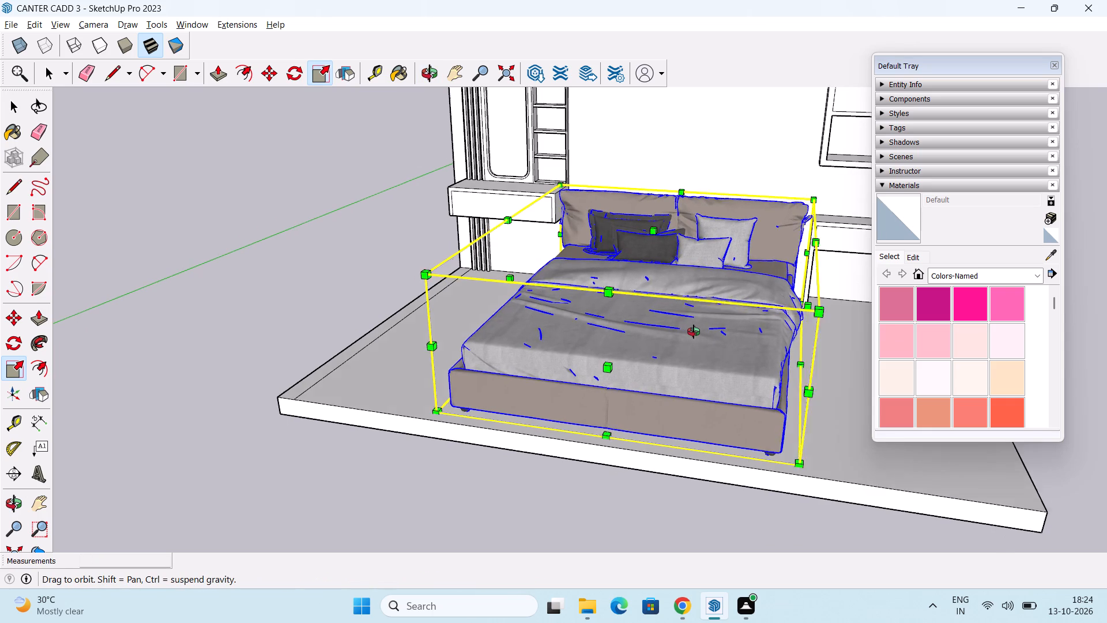
middle_click_drag(694, 332, 705, 336)
scroll(715, 337, "down", 2)
middle_click_drag(687, 370, 687, 514)
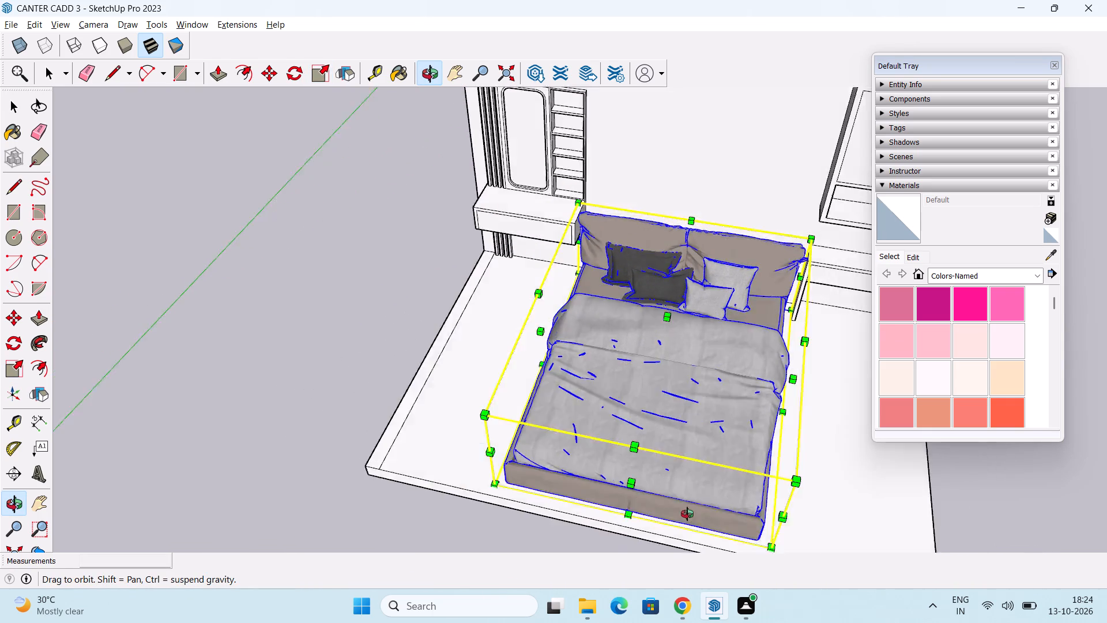
middle_click_drag(687, 514, 720, 460)
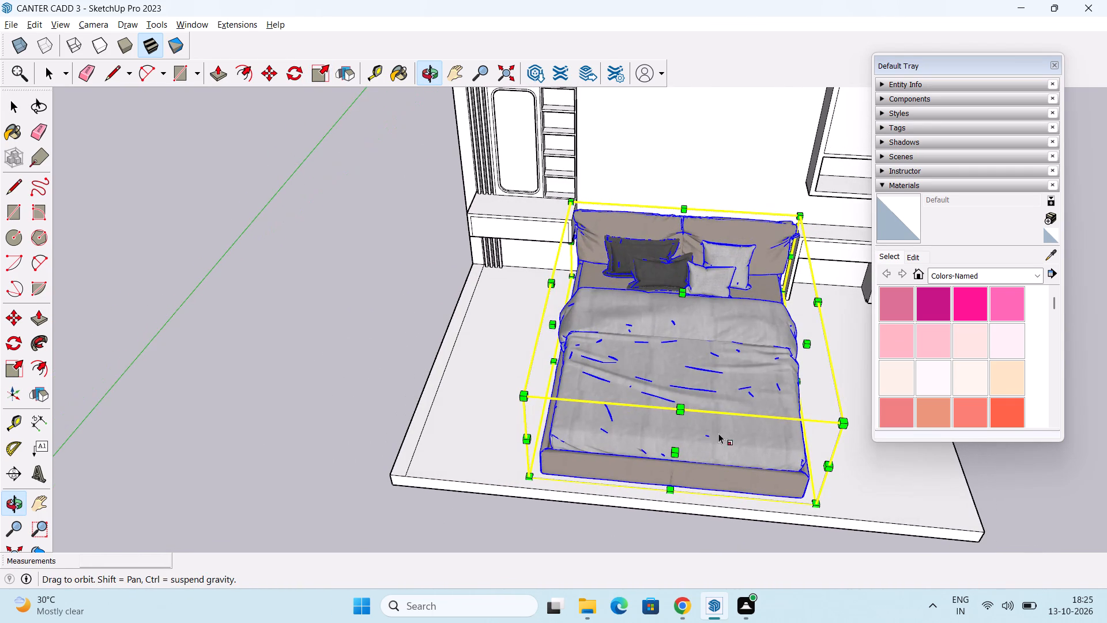
Adjust the bed's height with the Scale tool, stretching it upward and finally reducing it along the blue axis to about 0.9.
left_click_drag(681, 292, 682, 272)
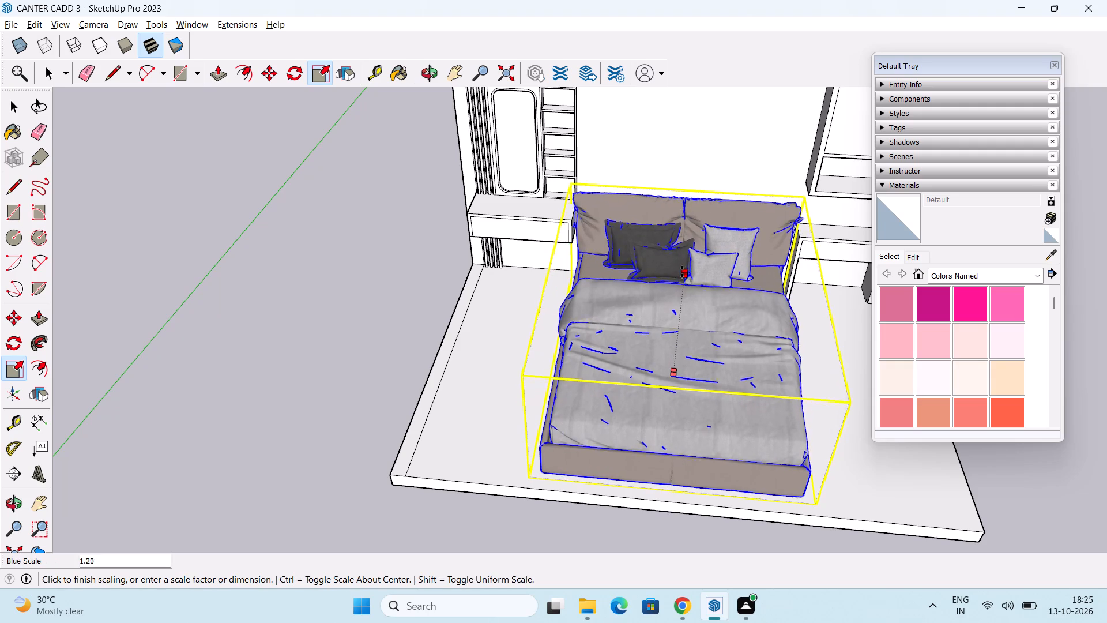
left_click_drag(682, 272, 683, 241)
scroll(675, 283, "down", 3)
middle_click_drag(670, 396, 681, 253)
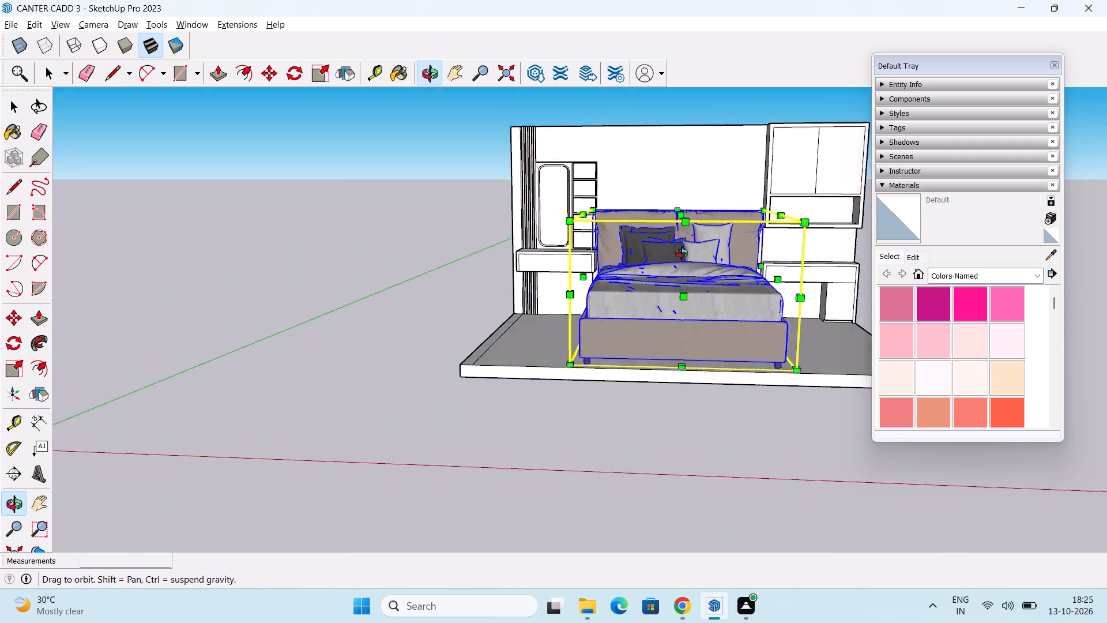
middle_click_drag(681, 253, 706, 296)
left_click_drag(687, 221, 691, 242)
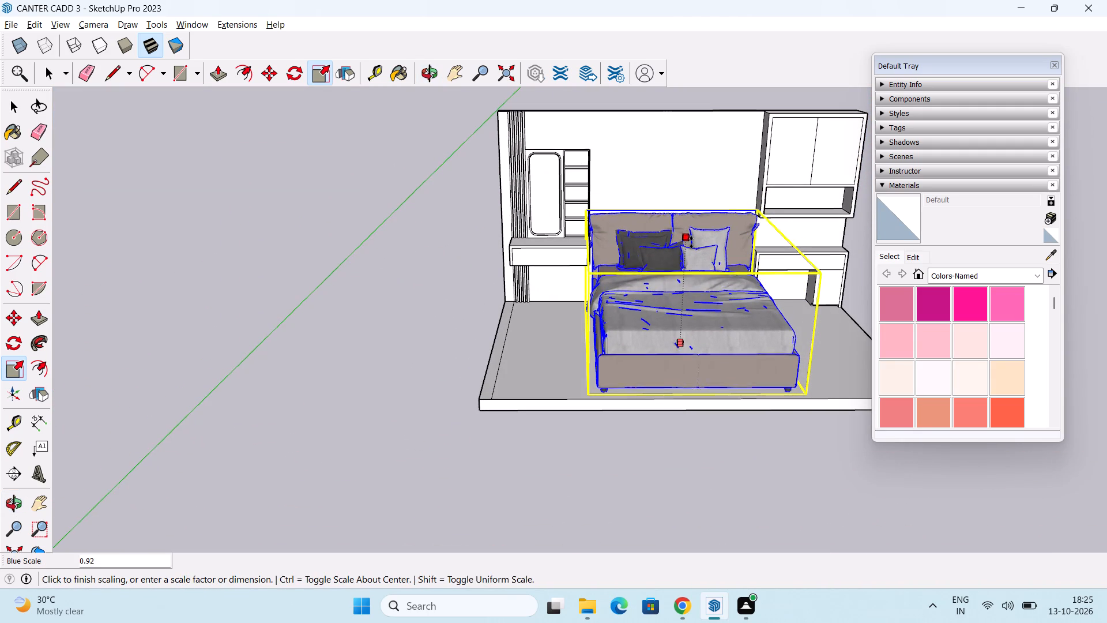
left_click_drag(691, 242, 691, 249)
Shorten the bed slightly in length by scaling it from the foot end, and deselect it.
middle_click_drag(498, 320, 498, 314)
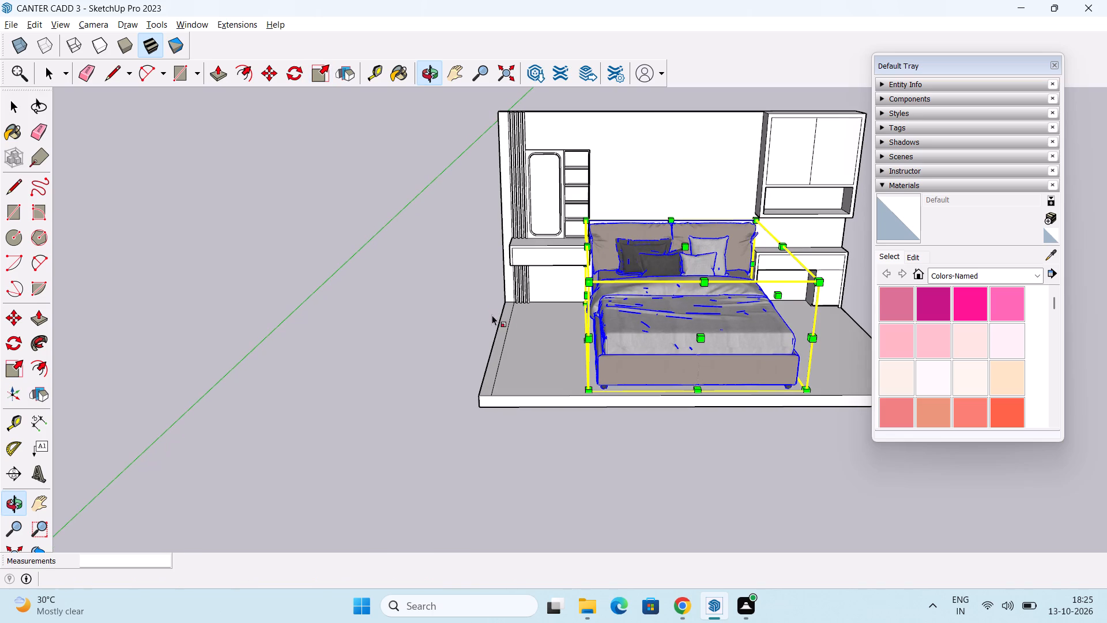
middle_click_drag(615, 383, 669, 524)
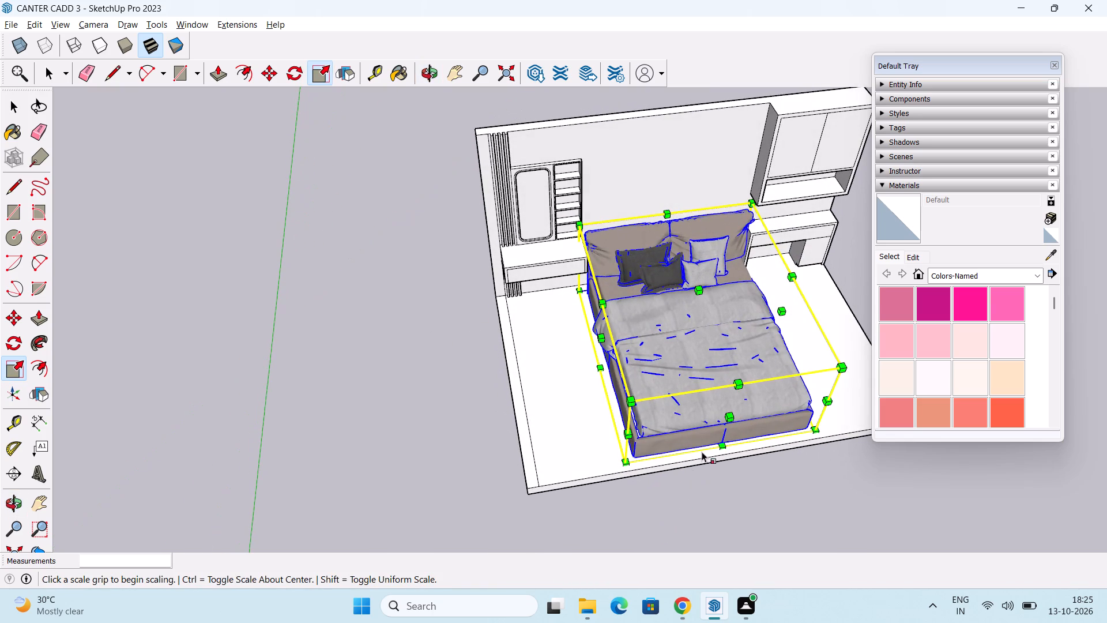
left_click_drag(725, 419, 723, 404)
key("space")
left_click(406, 397)
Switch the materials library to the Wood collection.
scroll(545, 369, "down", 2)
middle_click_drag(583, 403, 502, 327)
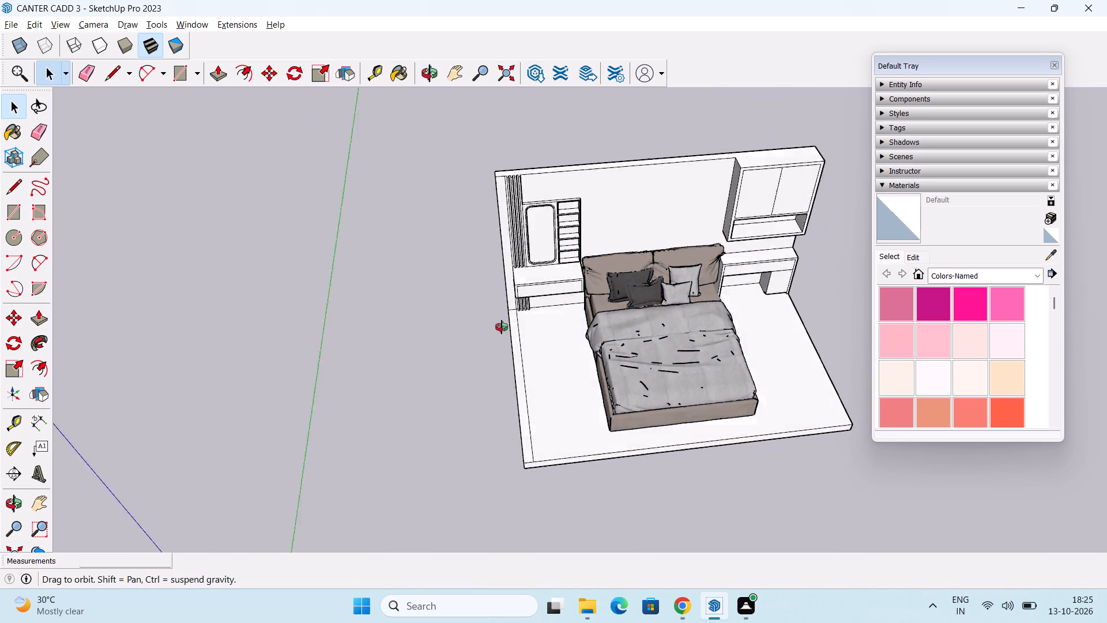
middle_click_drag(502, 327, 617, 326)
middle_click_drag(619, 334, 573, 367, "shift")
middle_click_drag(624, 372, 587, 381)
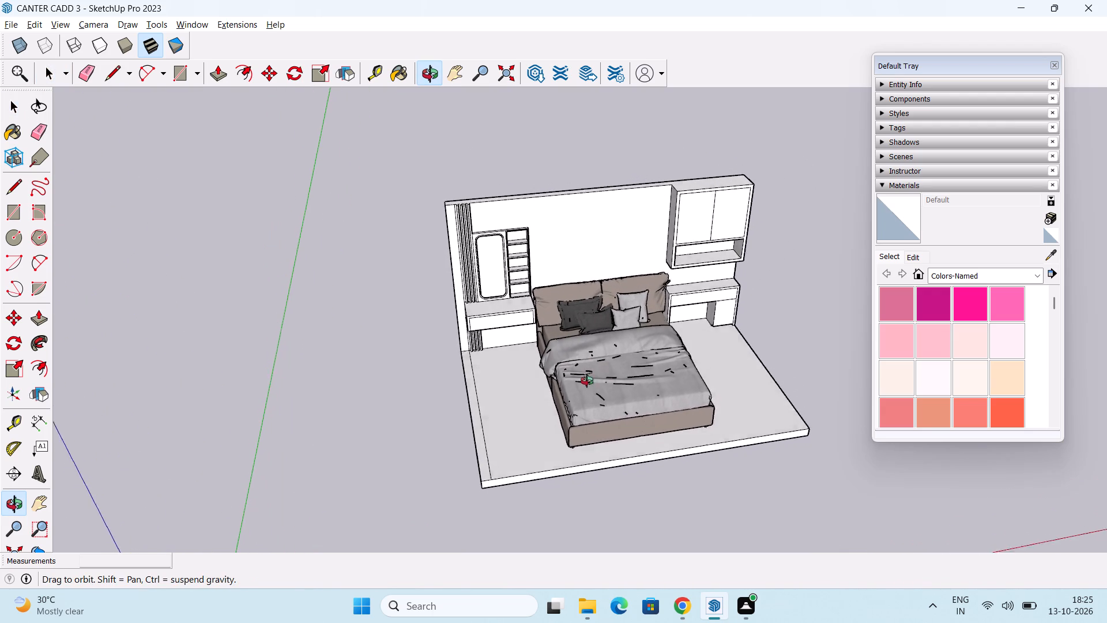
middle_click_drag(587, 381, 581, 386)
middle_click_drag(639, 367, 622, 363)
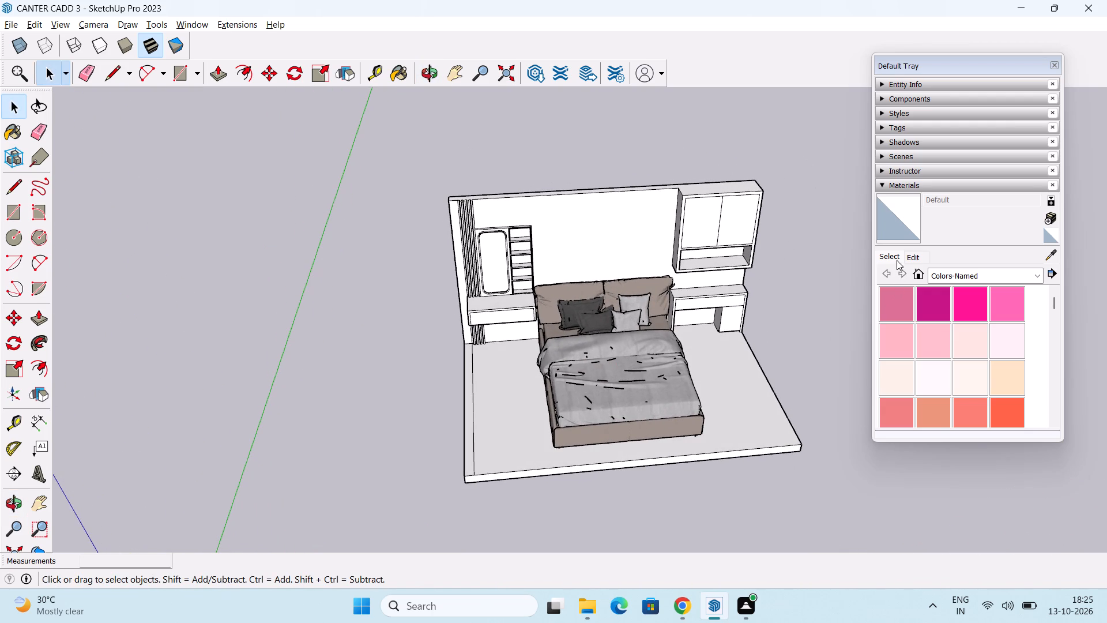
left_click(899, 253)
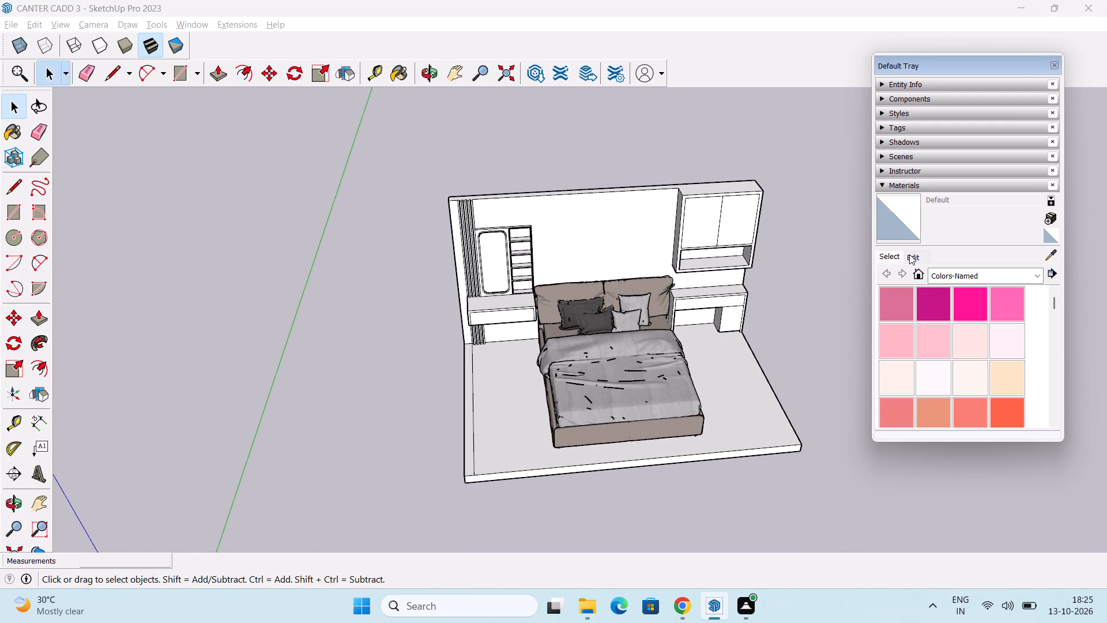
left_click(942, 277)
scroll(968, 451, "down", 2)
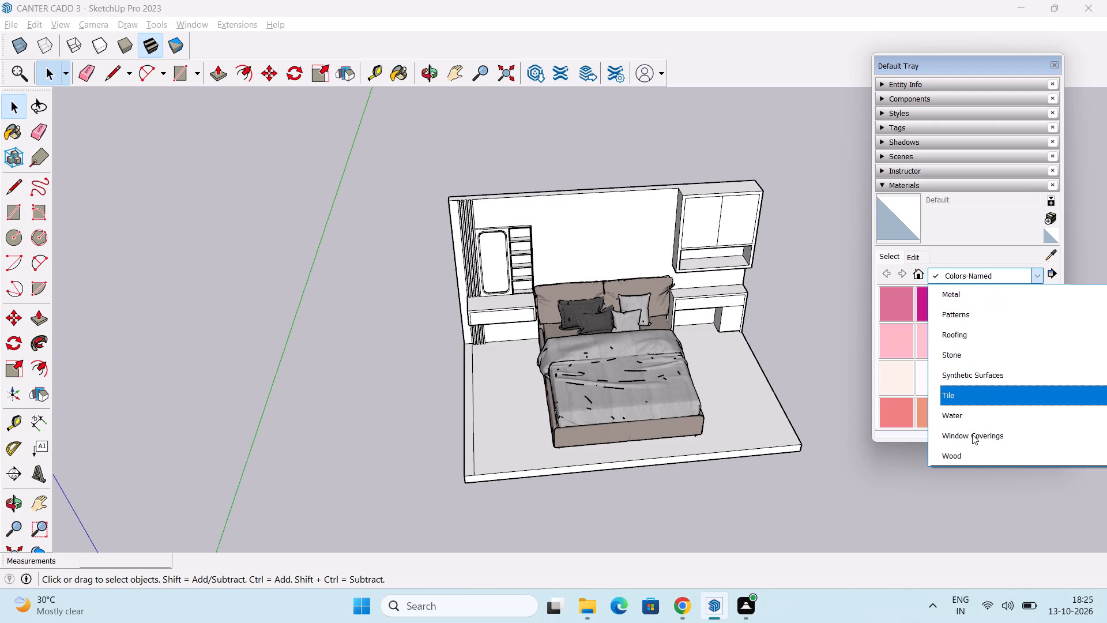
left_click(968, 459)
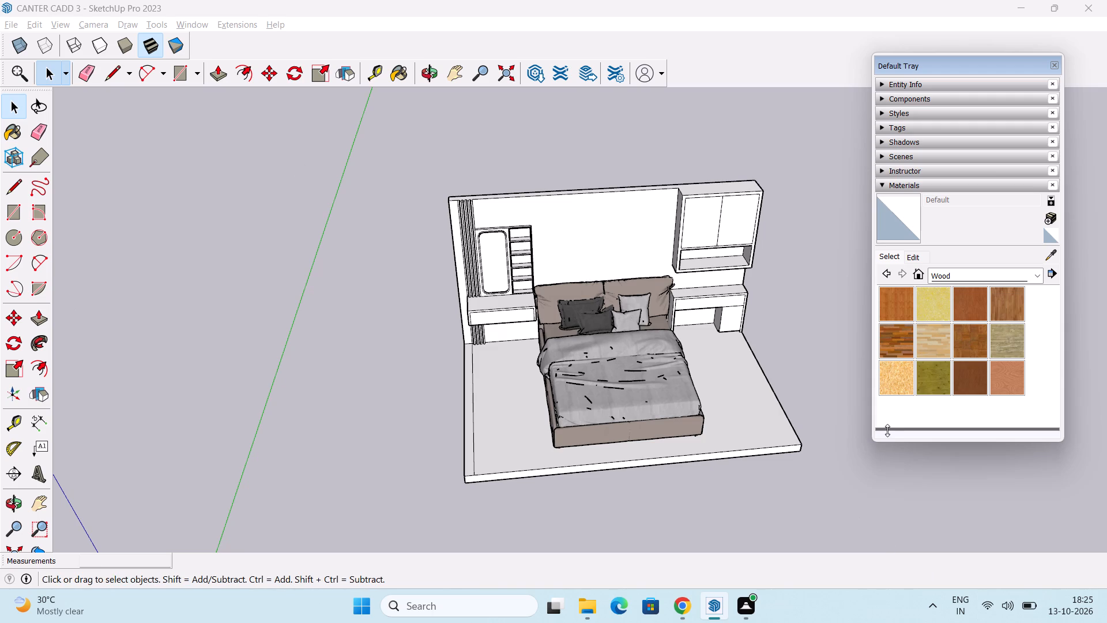
Open the bed for editing, select its frame, and try to paint it with Formica Laminate Light from the Synthetic Surfaces collection.
middle_click_drag(621, 439, 652, 351)
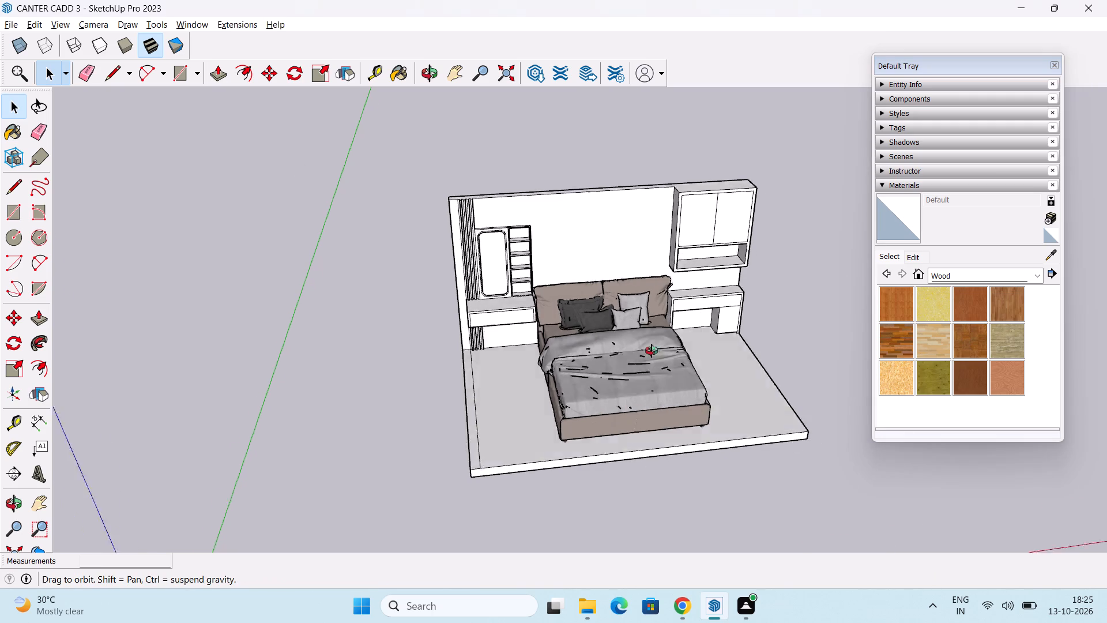
middle_click_drag(652, 351, 612, 359)
scroll(640, 378, "up", 1)
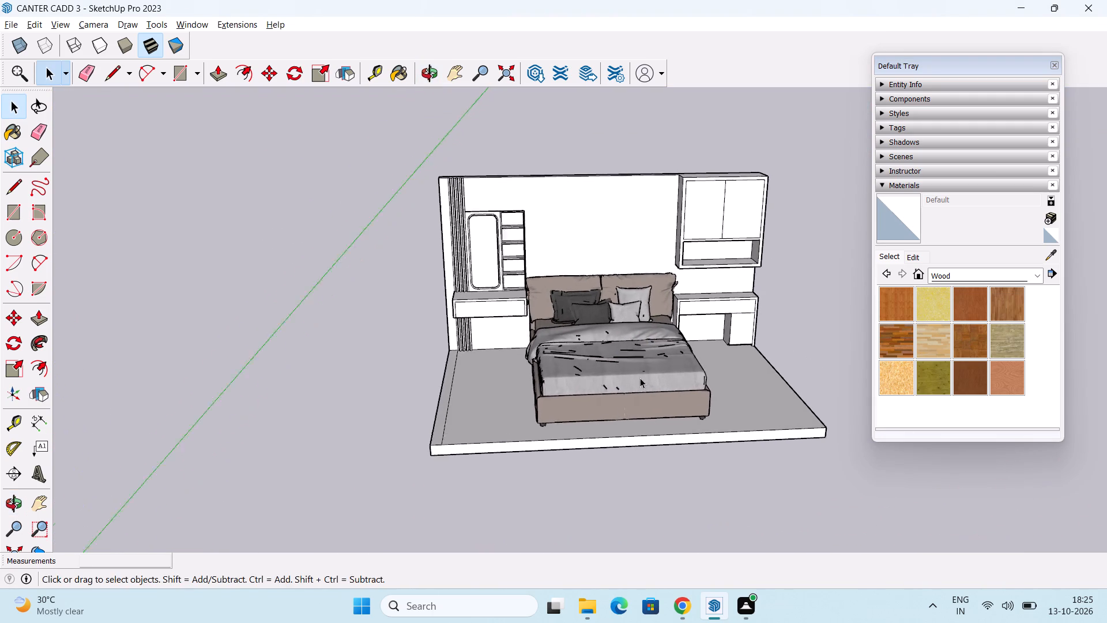
scroll(640, 378, "up", 1)
middle_click_drag(644, 376, 644, 502)
triple_click(616, 423)
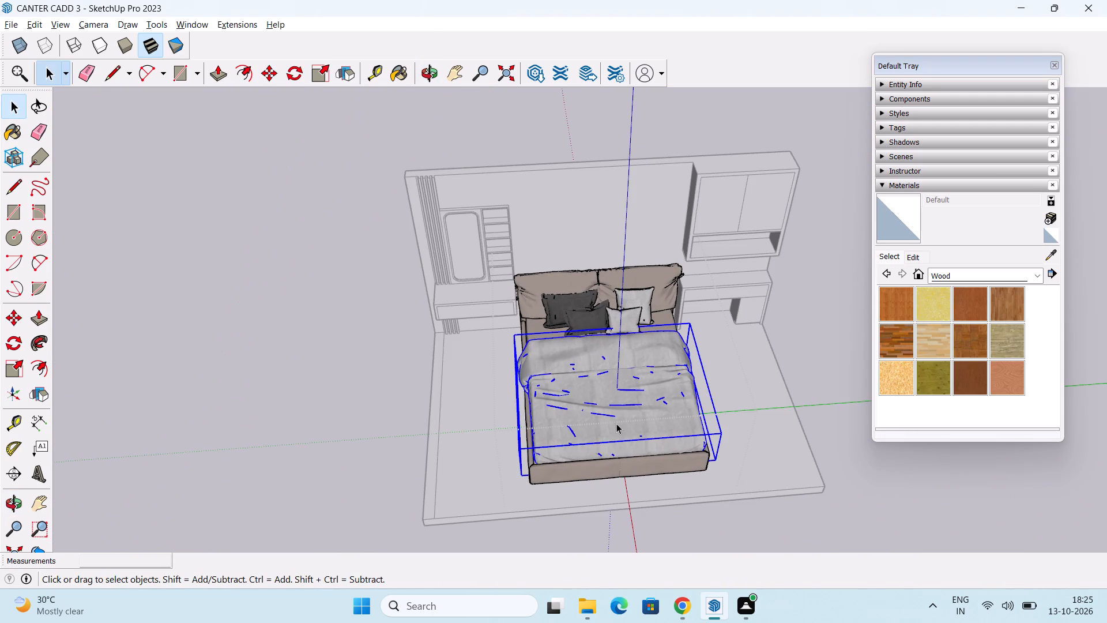
left_click(630, 469)
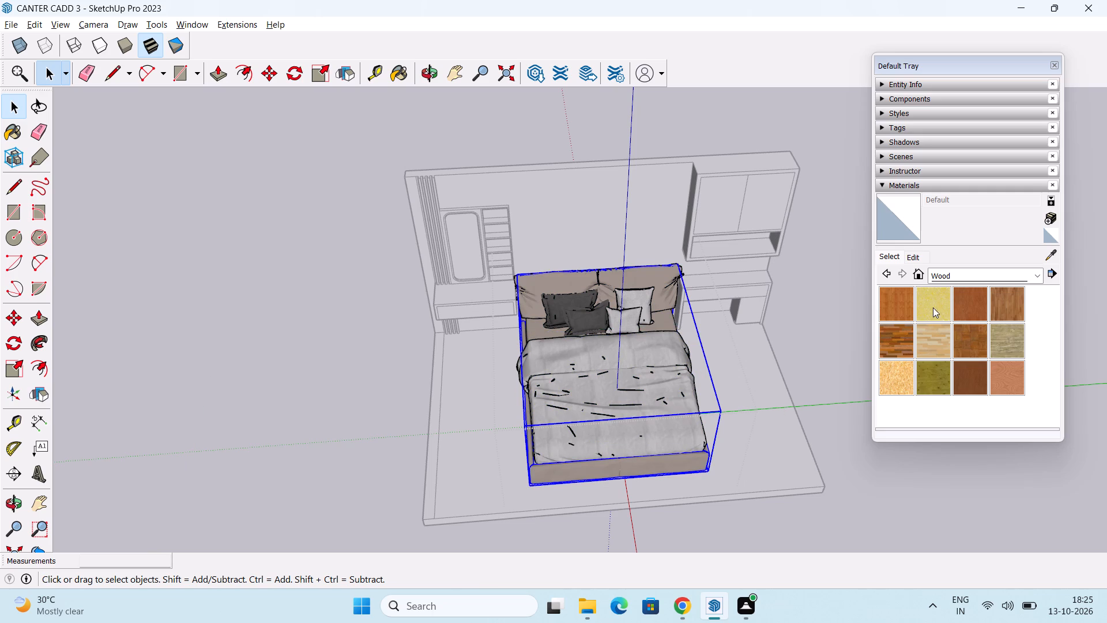
left_click(966, 276)
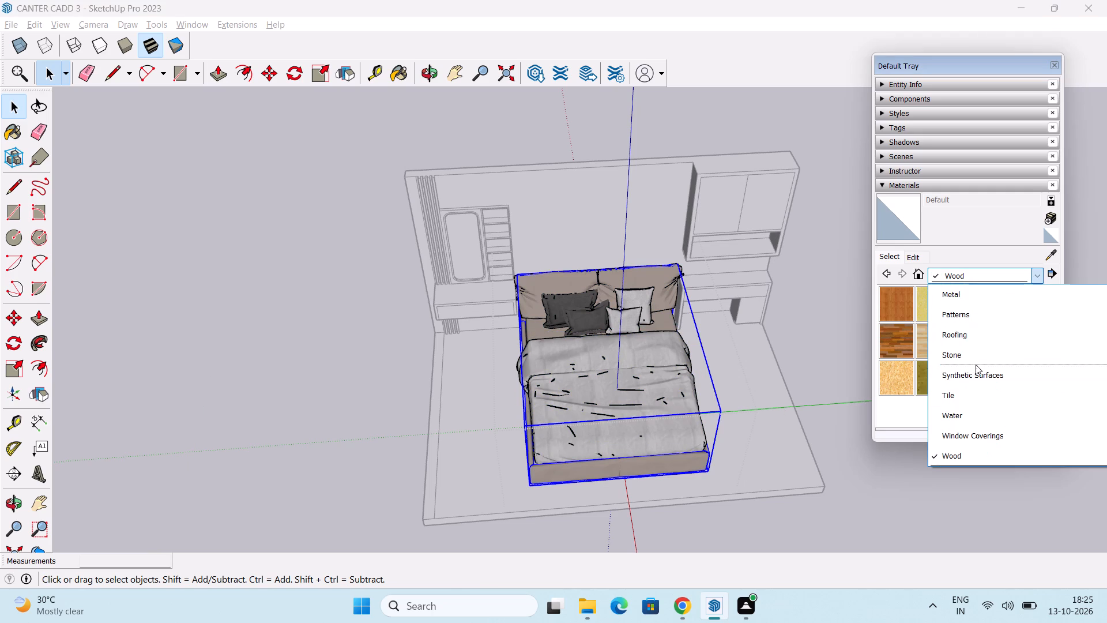
left_click(978, 373)
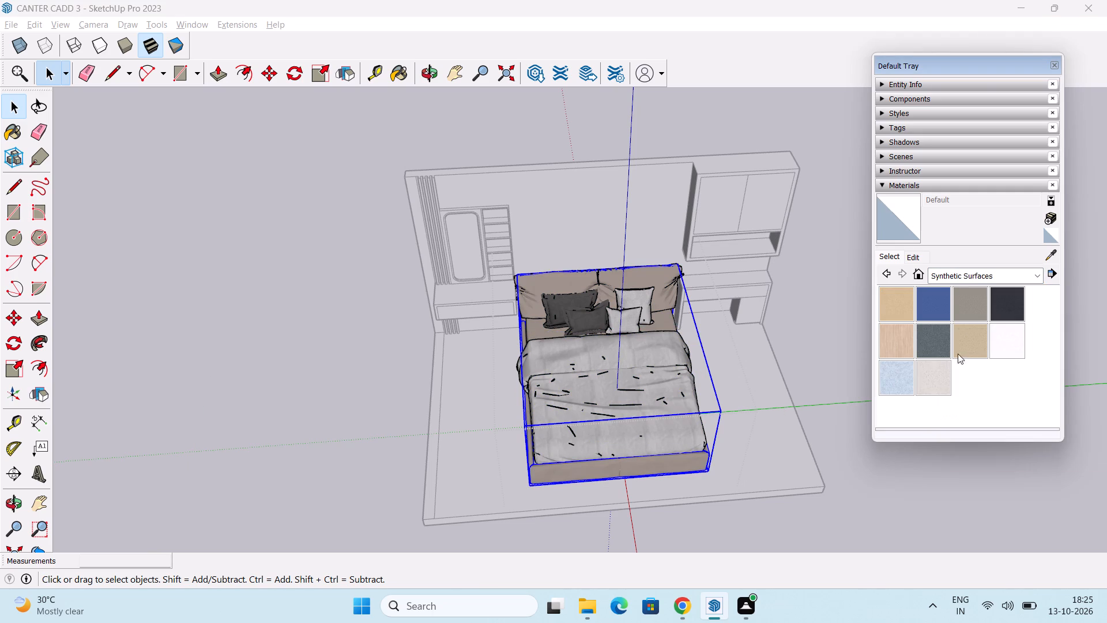
left_click(898, 341)
scroll(670, 501, "up", 2)
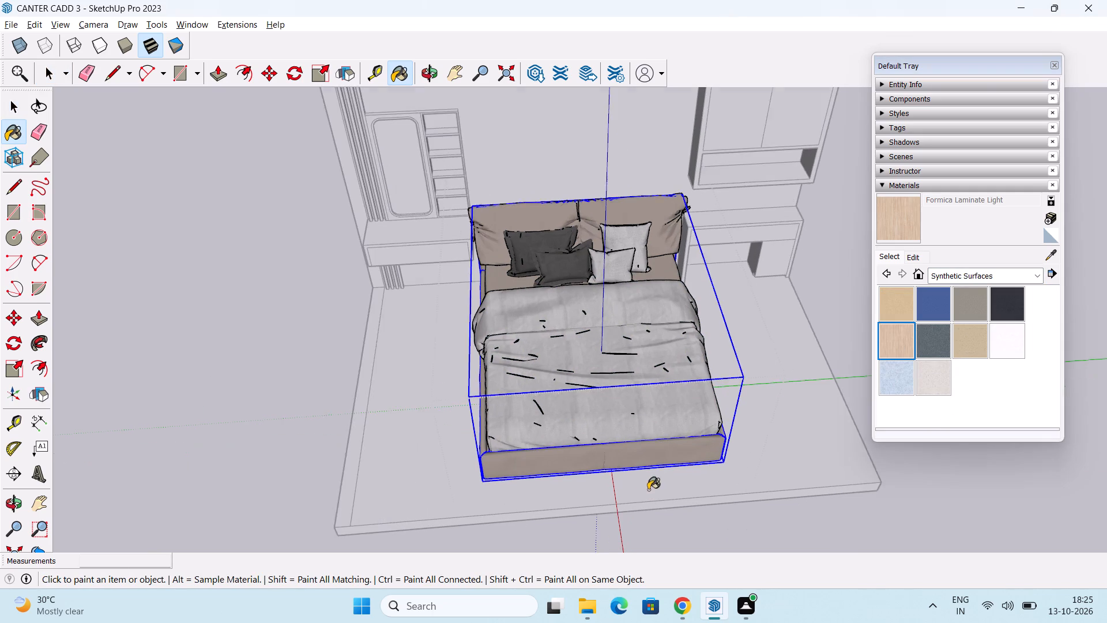
scroll(648, 490, "up", 3)
left_click(664, 453)
middle_click_drag(611, 475, 650, 378)
scroll(627, 400, "up", 2)
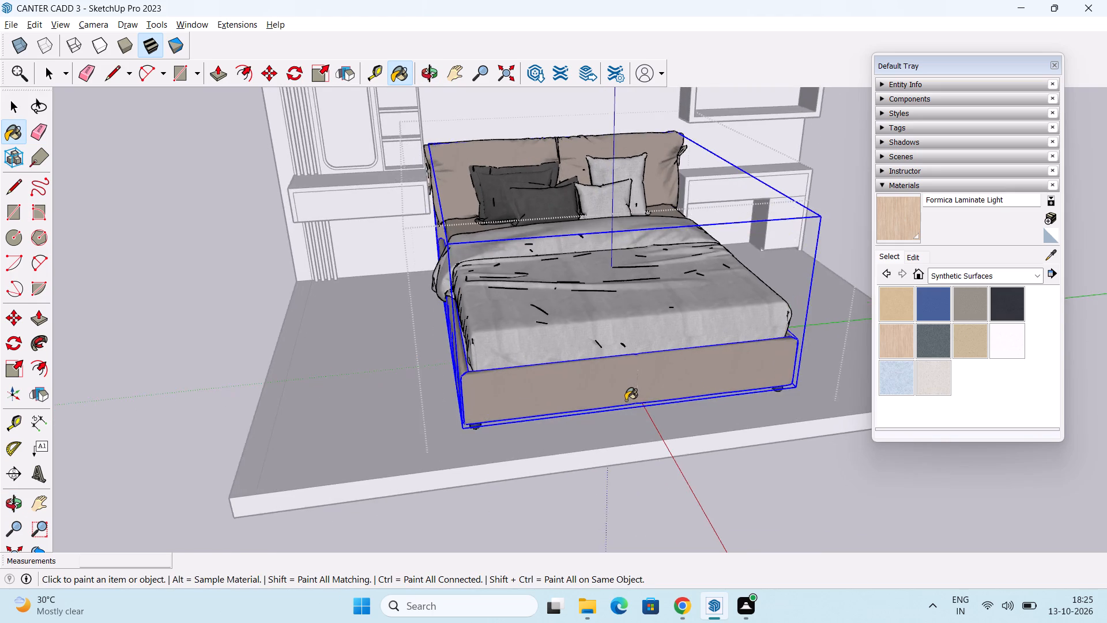
scroll(626, 400, "up", 2)
left_click(606, 394)
Select all the connected faces of the bed's foot-end panel inside the frame and paint them Formica Beige.
key("space")
triple_click(599, 391)
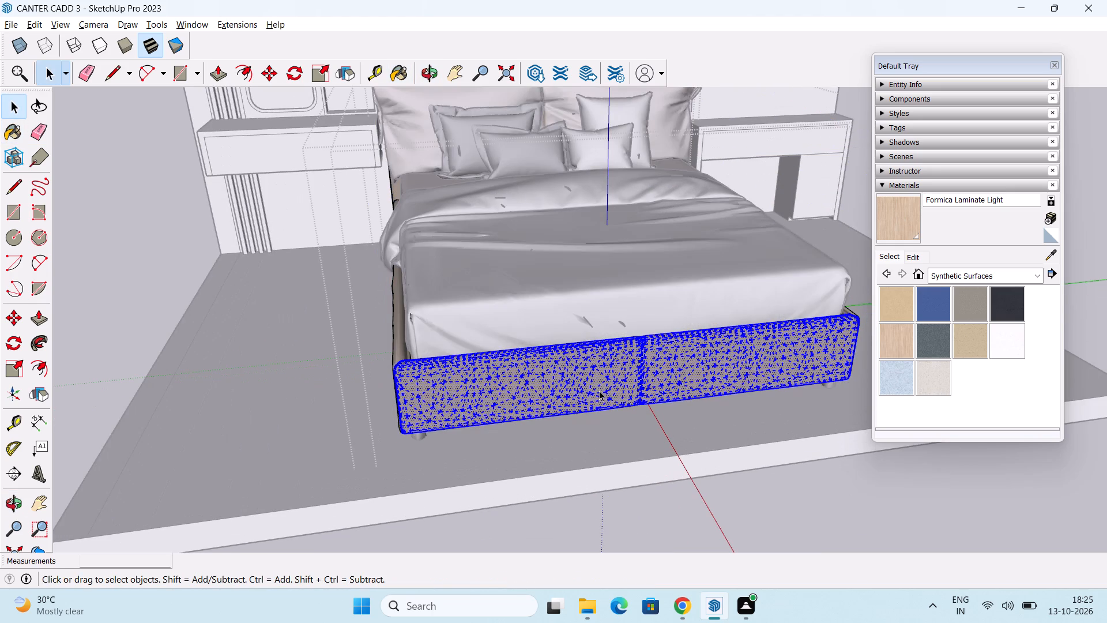
left_click(891, 301)
left_click(604, 361)
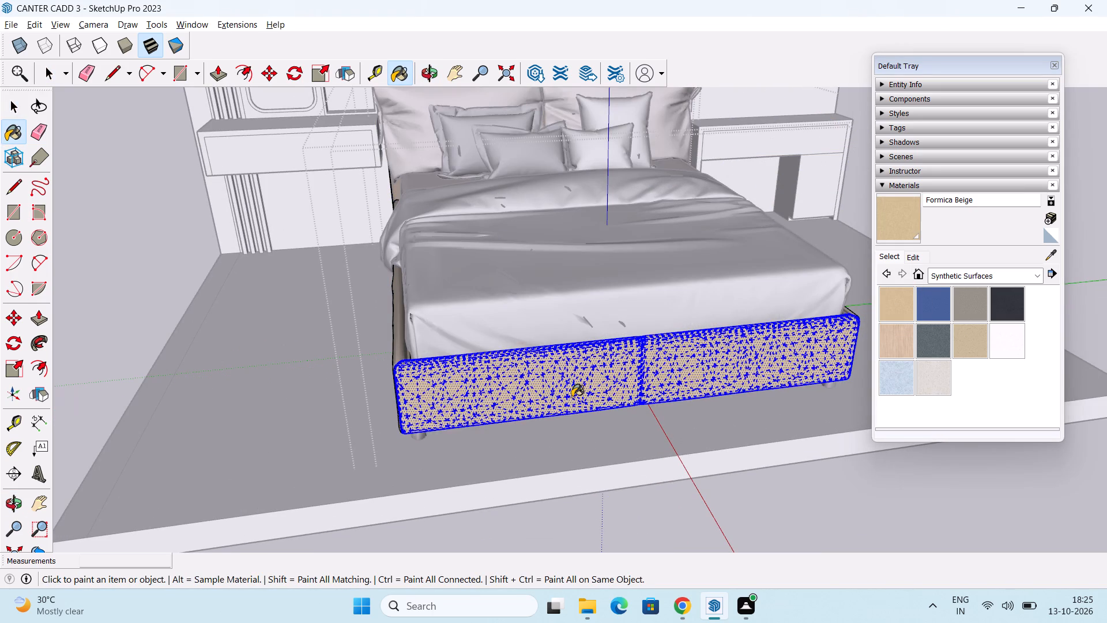
Paint the bed frame's two long side panels Formica Beige, reapply it to the foot-end panel, and leave the frame group.
middle_click_drag(571, 397, 748, 396)
scroll(664, 395, "up", 1)
left_click(665, 384)
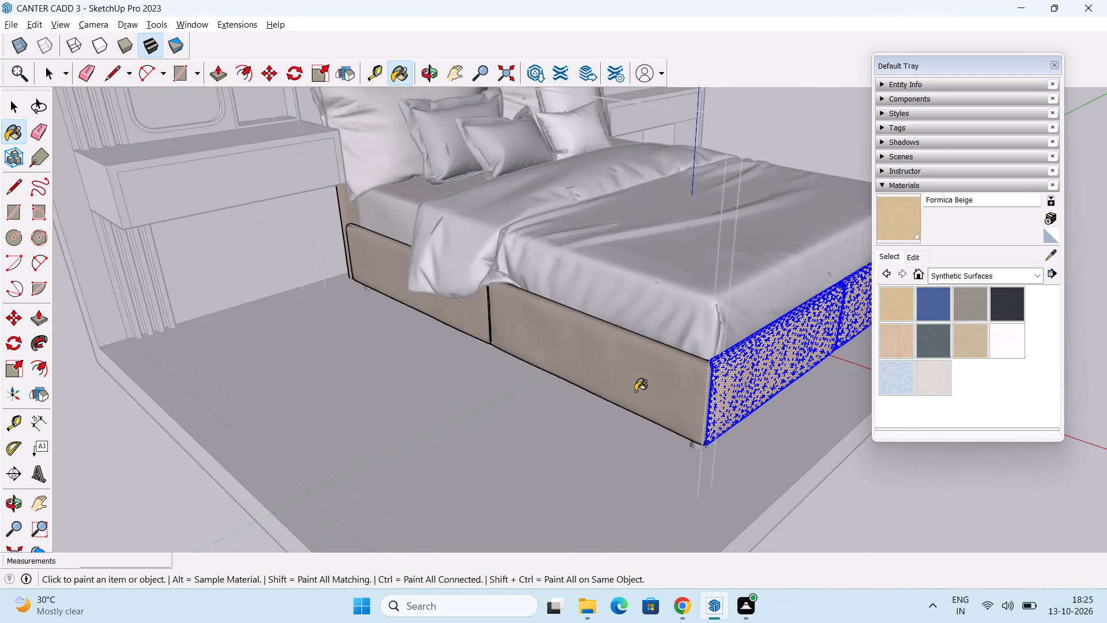
scroll(653, 400, "down", 1)
middle_click_drag(668, 400, 201, 393)
middle_click_drag(390, 429, 300, 405)
left_click(593, 389)
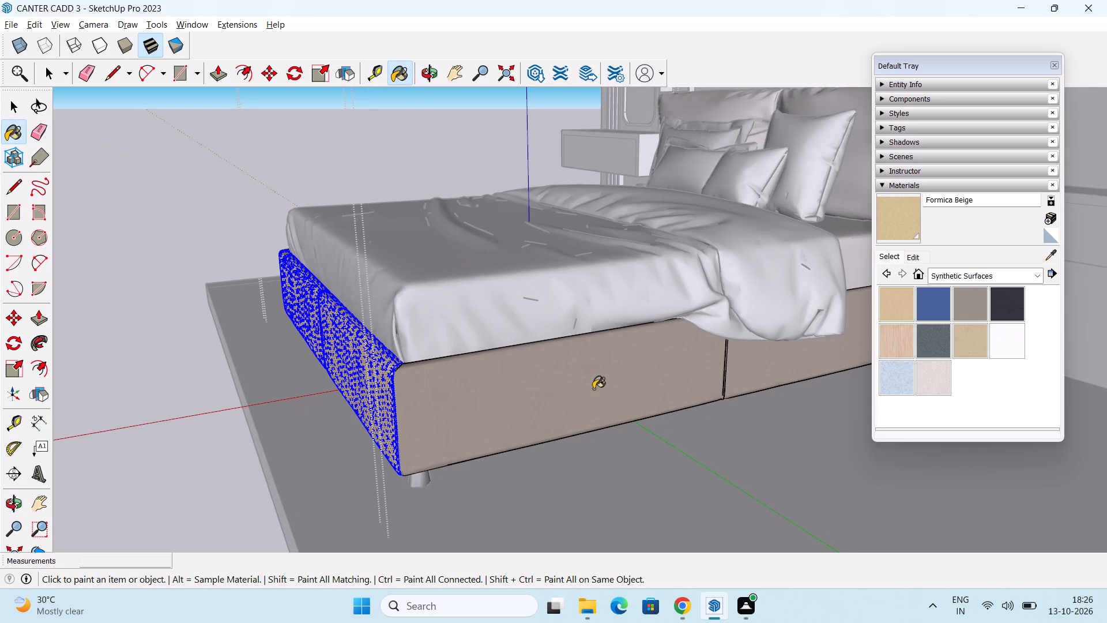
scroll(596, 389, "down", 6)
middle_click_drag(585, 411, 801, 456)
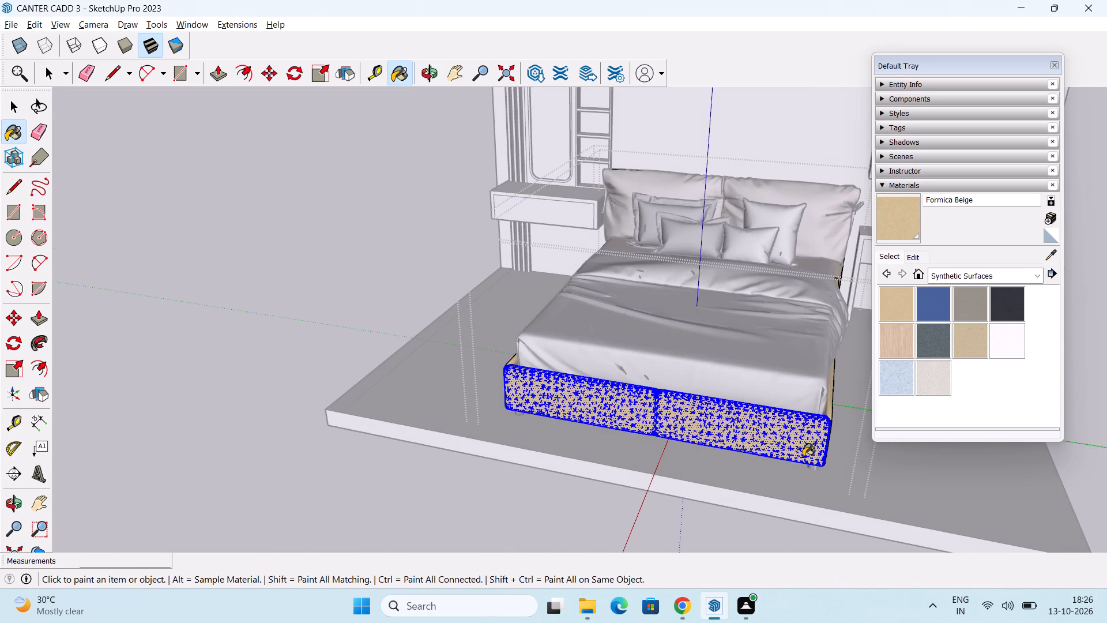
middle_click_drag(619, 450, 821, 449)
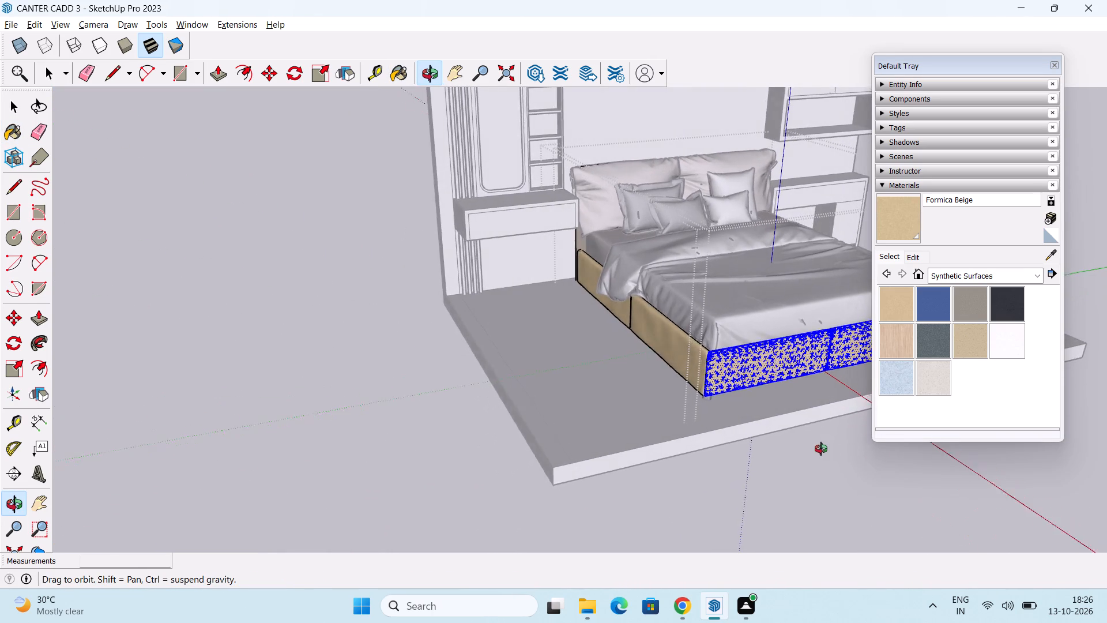
middle_click_drag(821, 449, 707, 527)
middle_click_drag(705, 459, 795, 622)
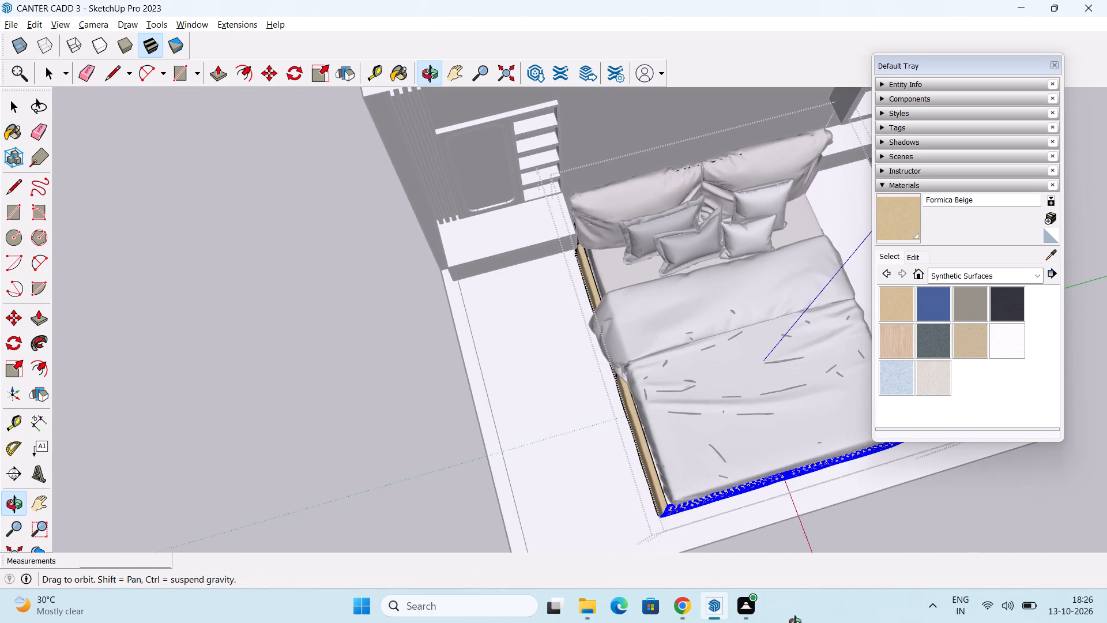
middle_click_drag(795, 622, 743, 456)
left_click(764, 448)
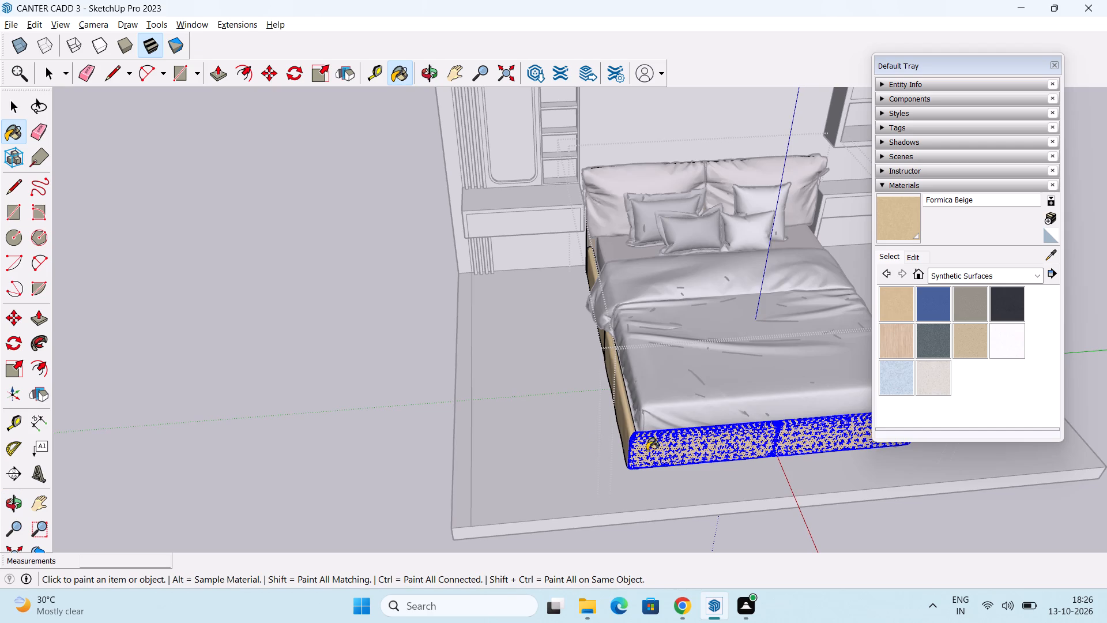
key("space")
left_click(376, 406)
Examine the painted bed frame from above, from the side and from the front, and close the bed component.
middle_click_drag(614, 350, 815, 609)
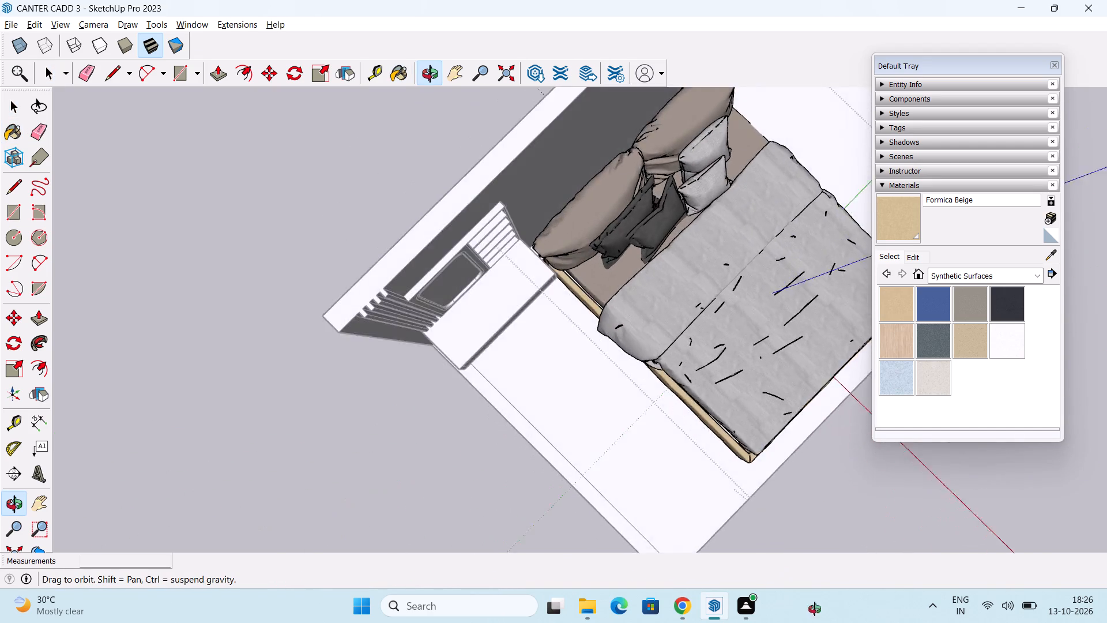
middle_click_drag(815, 609, 846, 599)
middle_click_drag(605, 446, 511, 263)
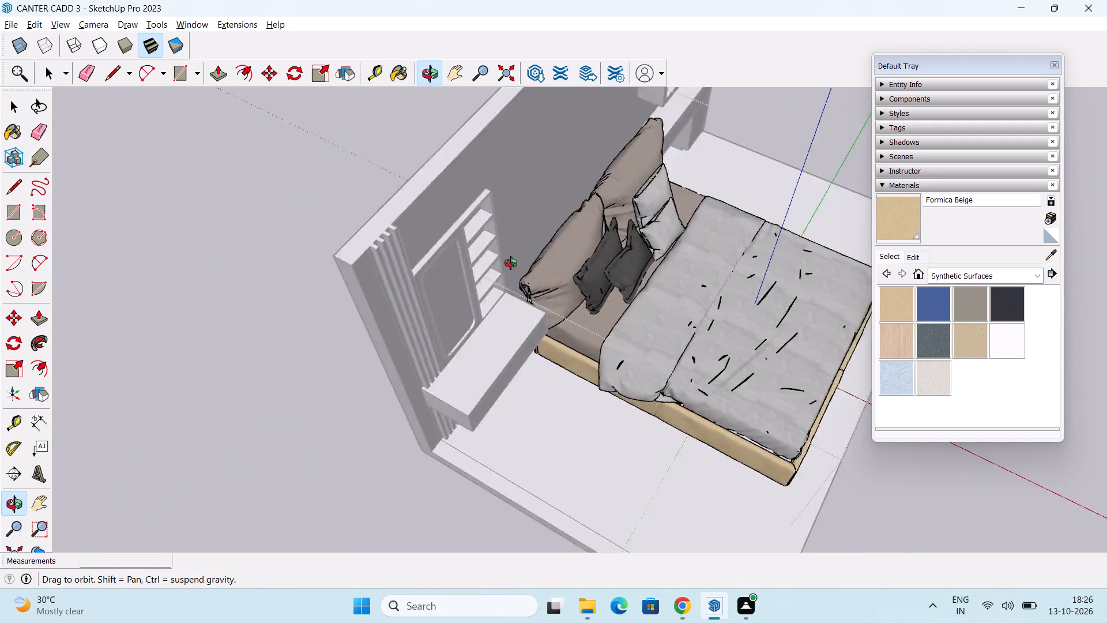
middle_click_drag(511, 263, 393, 242)
scroll(659, 320, "down", 2)
middle_click_drag(716, 401, 625, 212)
key("space")
left_click(333, 372)
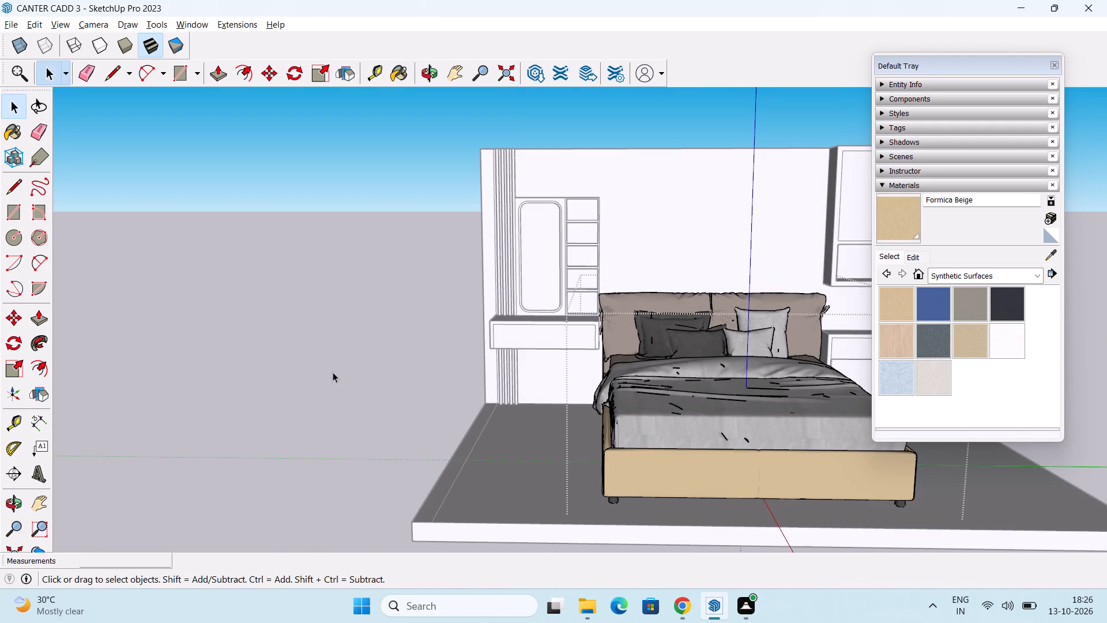
Open the bed component for editing, select the headboard cushions and try to paint them Quartz Light Grey.
scroll(504, 380, "down", 3)
middle_click_drag(529, 389, 553, 426)
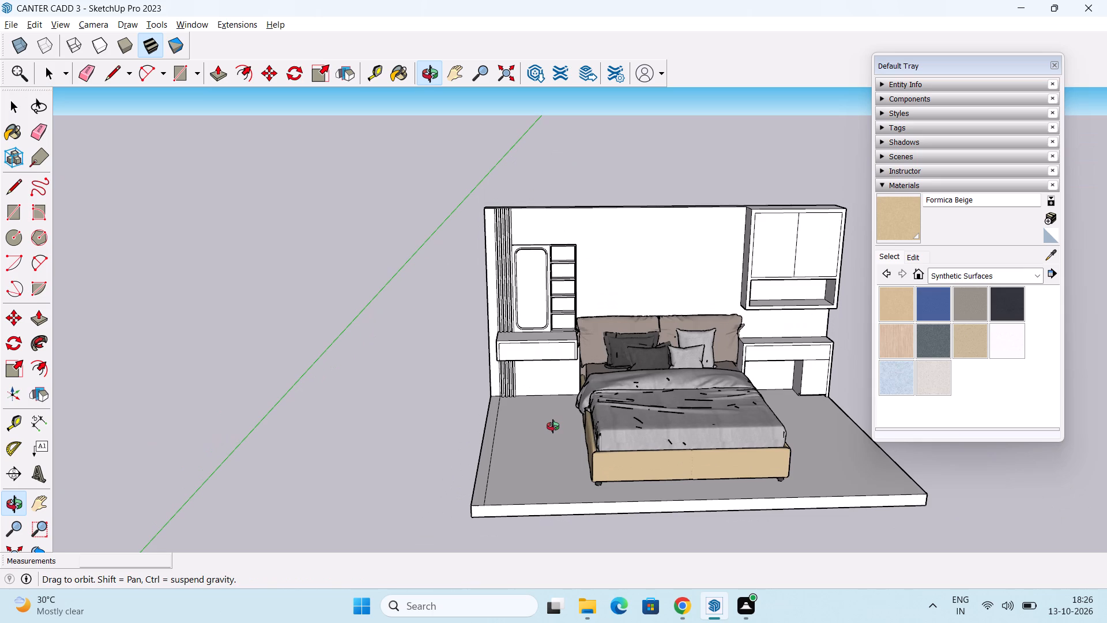
middle_click_drag(553, 426, 613, 530)
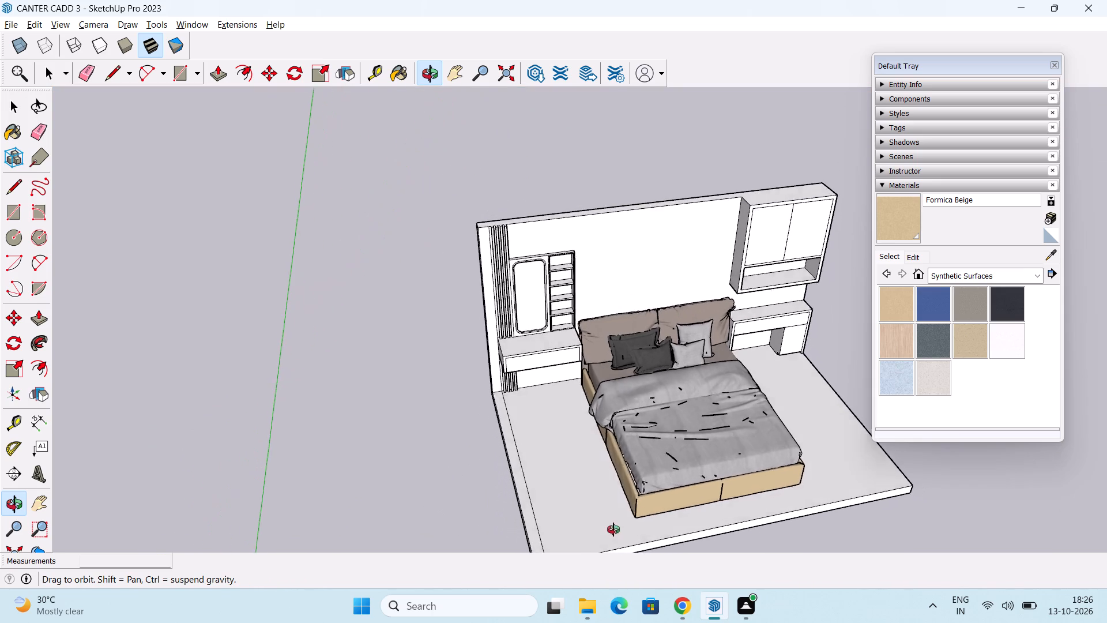
middle_click_drag(613, 530, 613, 516)
scroll(637, 389, "up", 2)
middle_click_drag(656, 407, 585, 367)
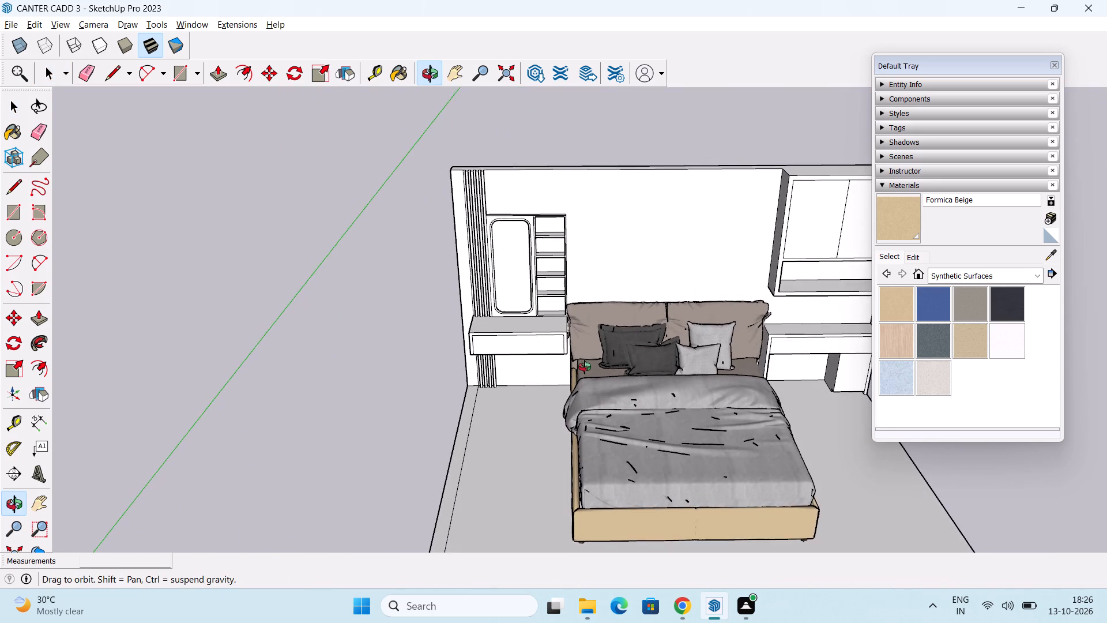
middle_click_drag(585, 367, 586, 362)
left_click_drag(635, 312, 642, 313)
double_click(624, 311)
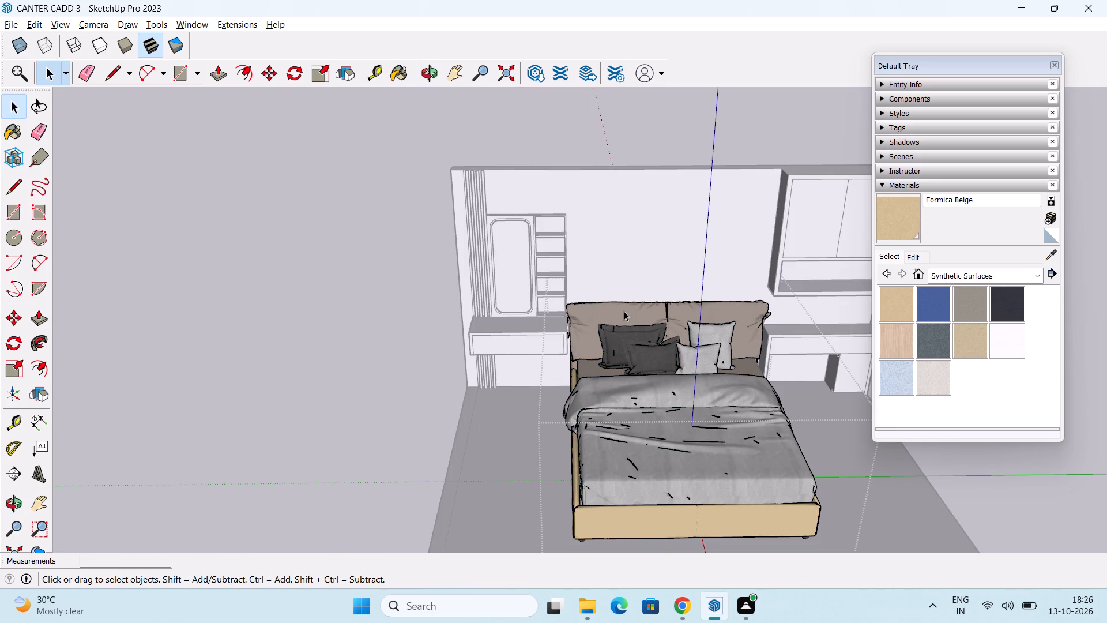
left_click(626, 314)
left_click(1019, 347)
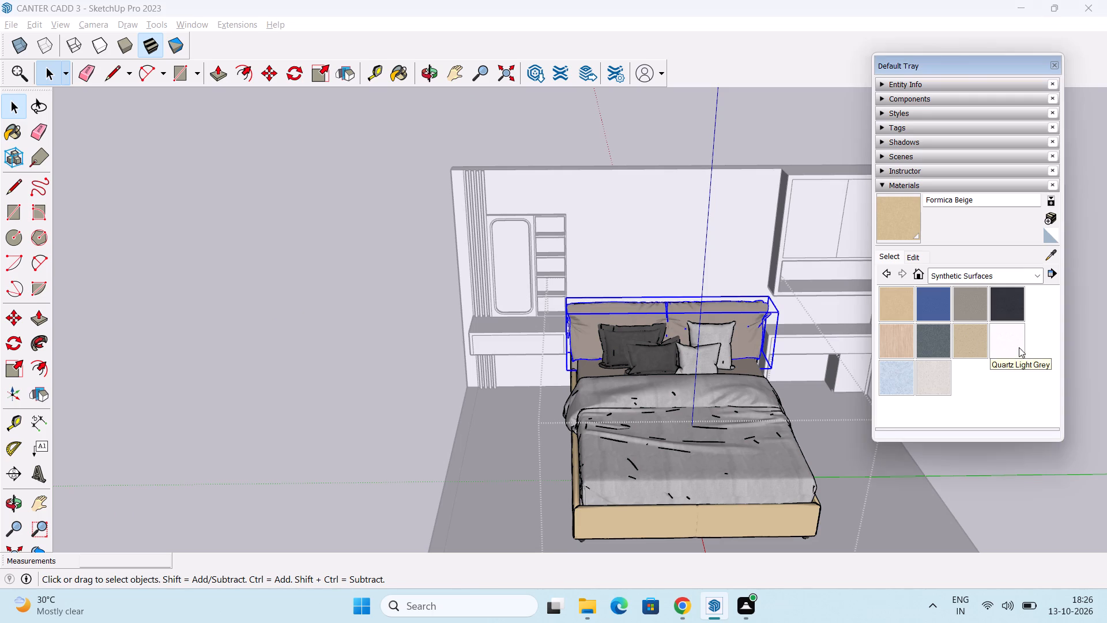
left_click(639, 317)
left_click(647, 306)
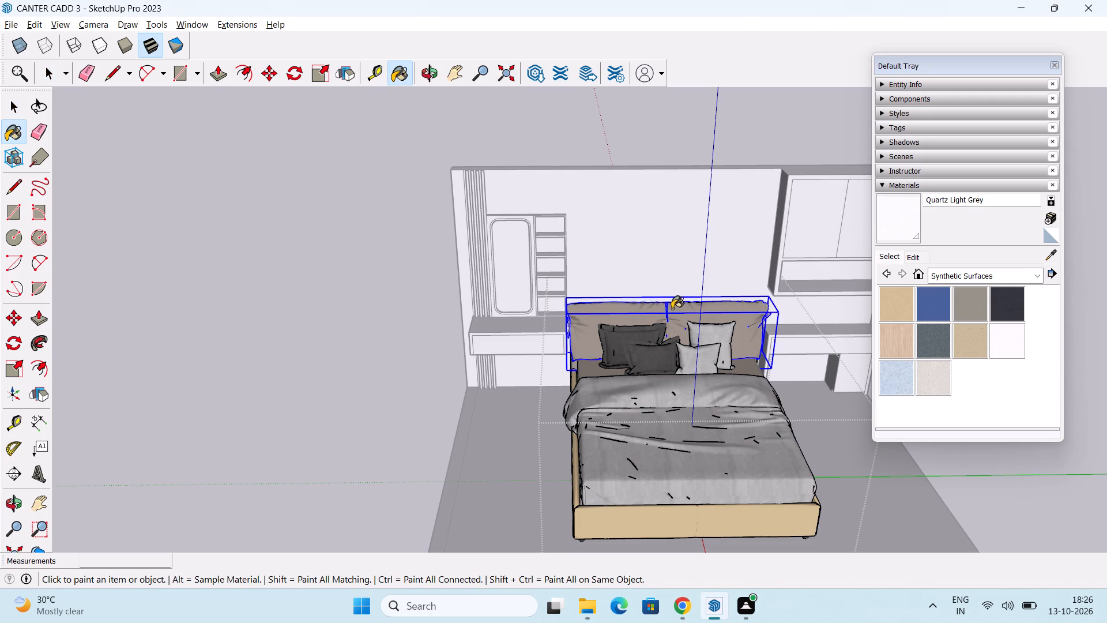
left_click(676, 309)
scroll(679, 315, "up", 4)
triple_click(638, 316)
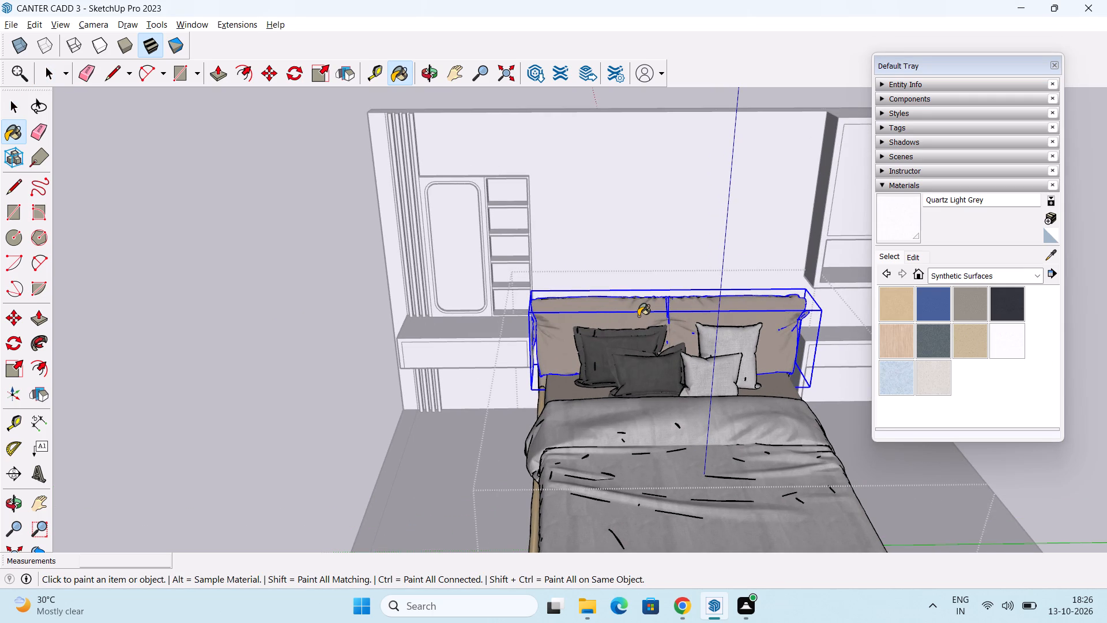
Open the headboard group inside the bed and paint both headboard cushions Quartz Light Grey.
key("space")
double_click(638, 316)
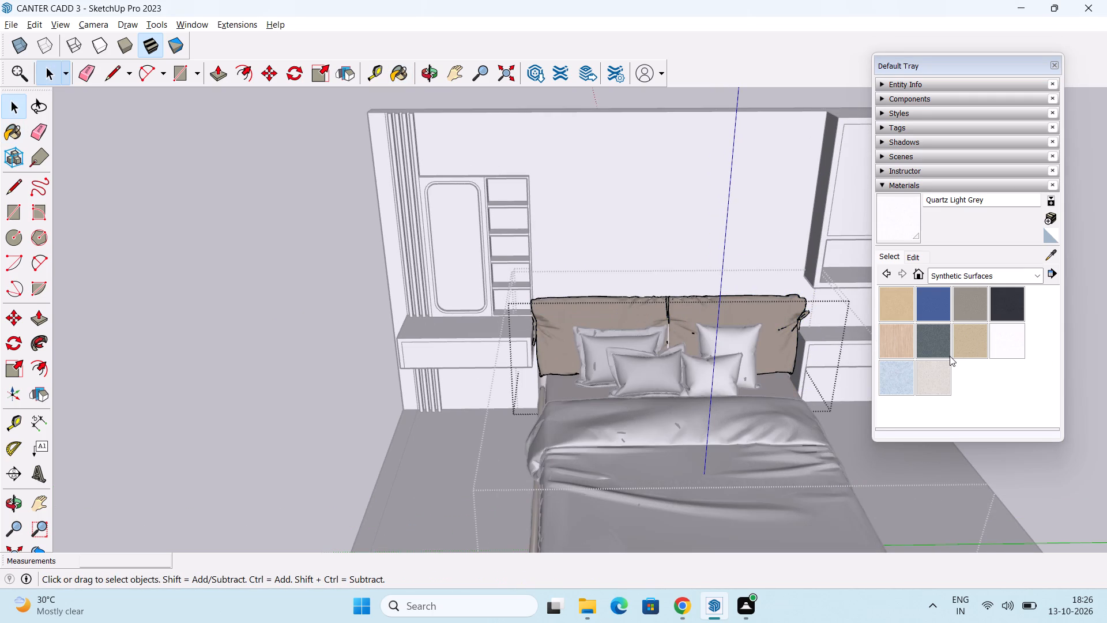
left_click(1006, 336)
left_click(609, 313)
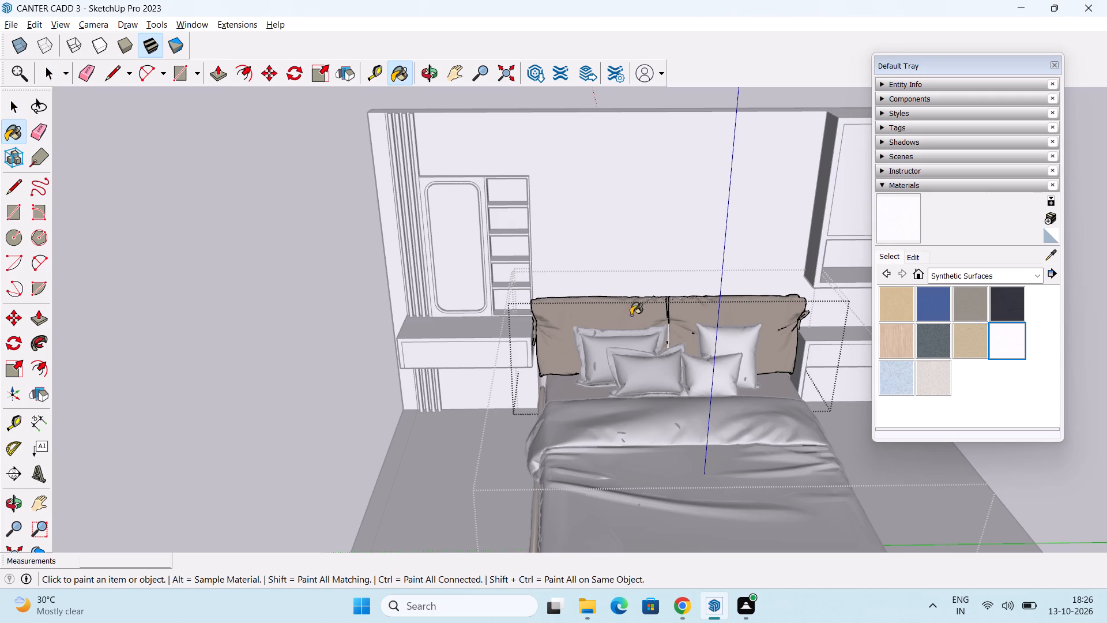
middle_click_drag(667, 324, 703, 382)
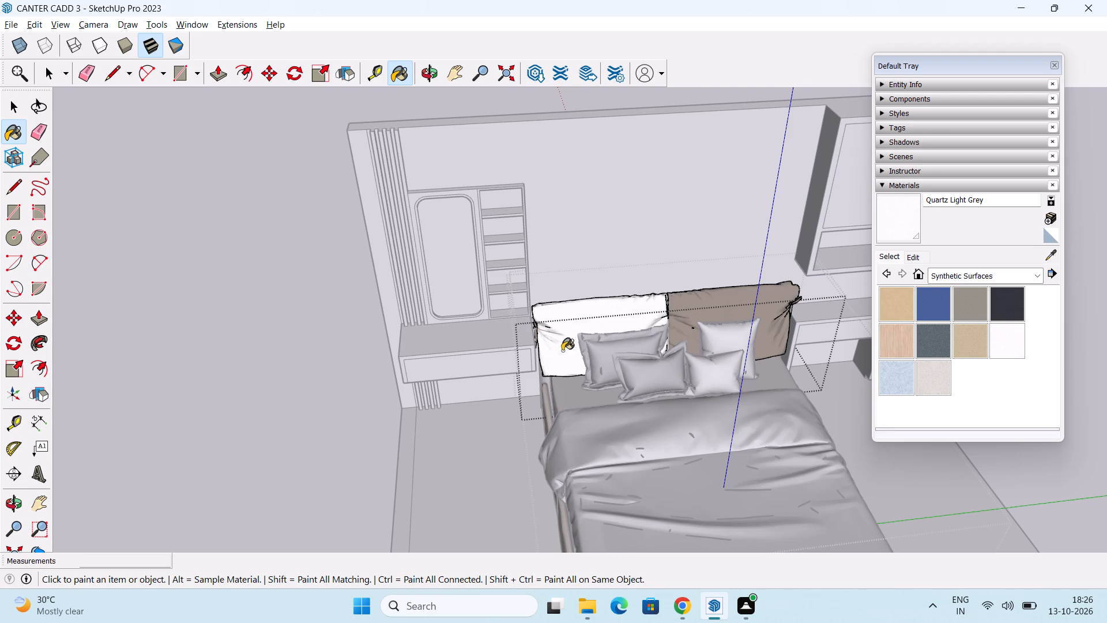
middle_click_drag(563, 351, 580, 398)
scroll(624, 310, "up", 2)
left_click(731, 302)
left_click(774, 294)
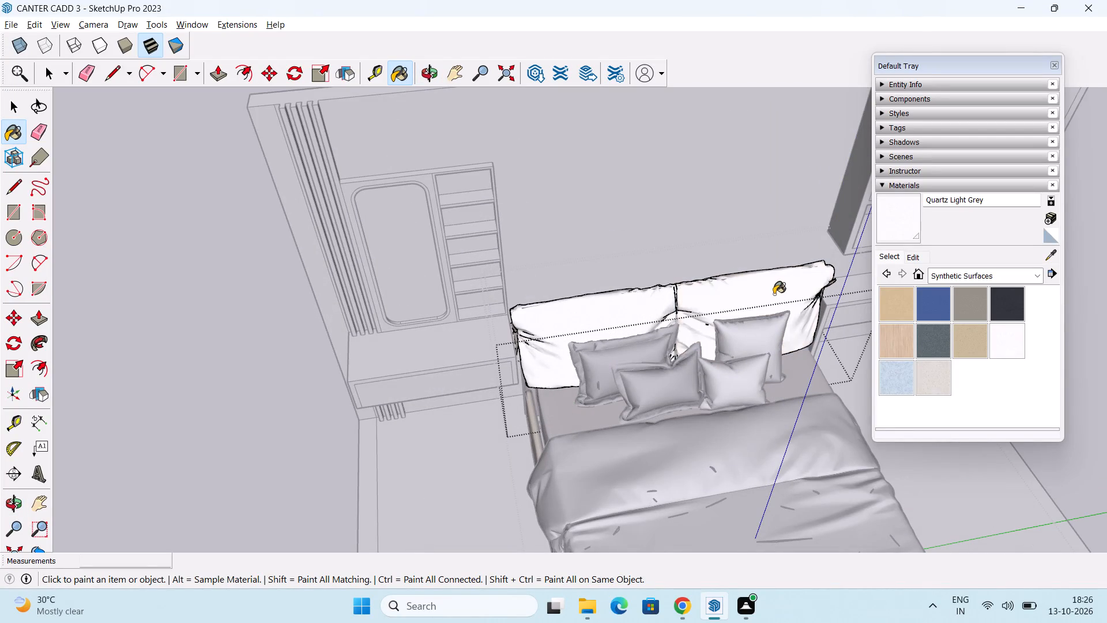
middle_click_drag(784, 340, 729, 314)
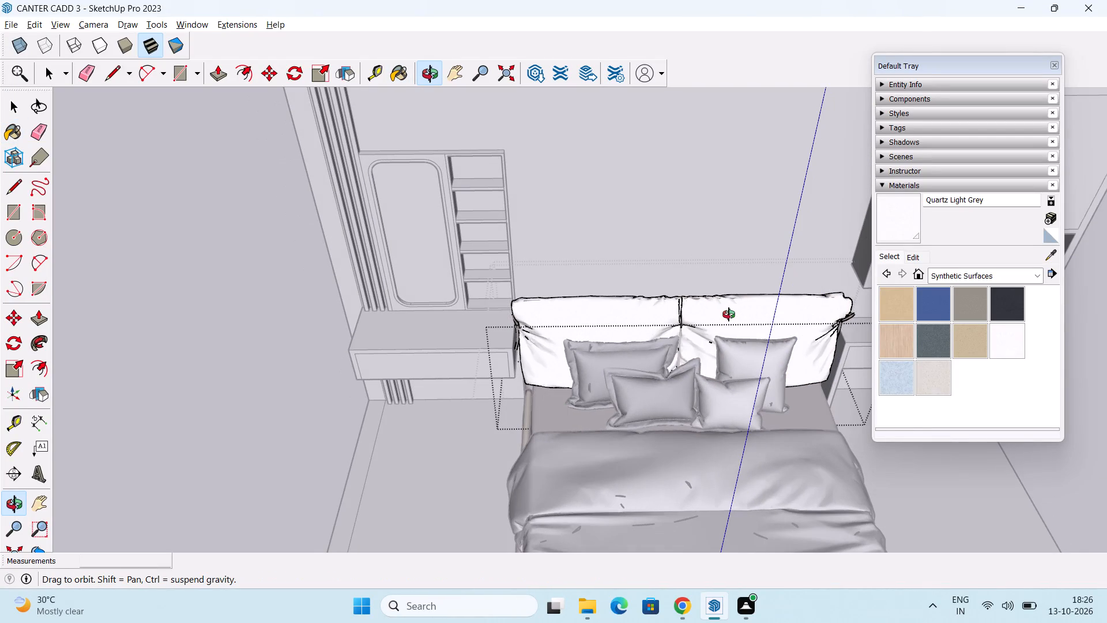
middle_click_drag(729, 314, 747, 309)
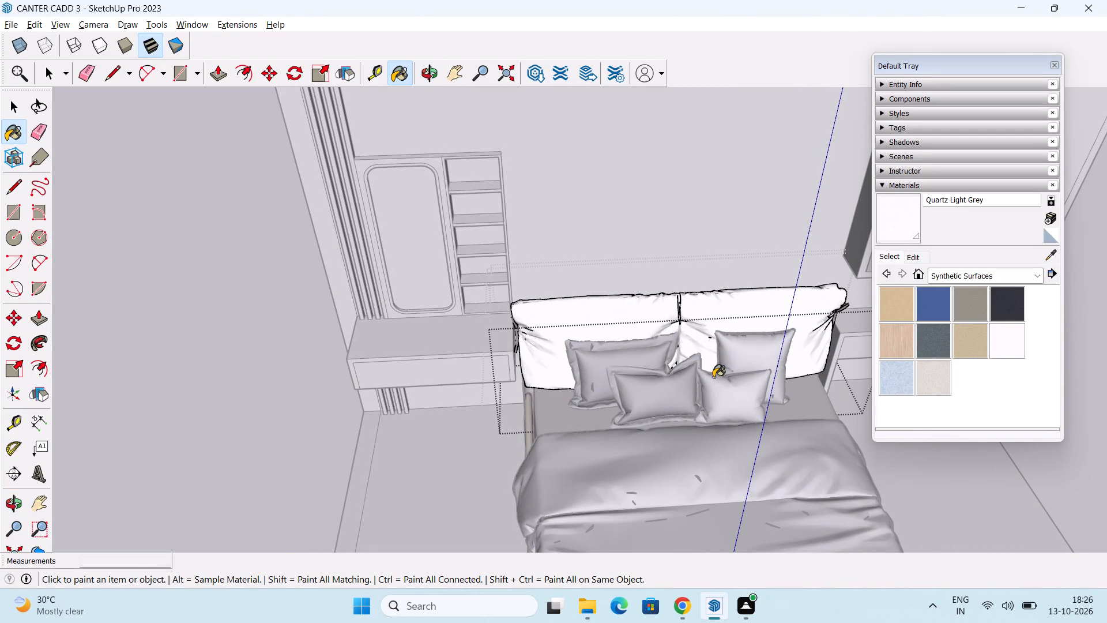
Leave the headboard group, open the pillow group, and paint the front and border of the left back pillow Quartz Light Grey.
scroll(713, 377, "up", 2)
left_click(601, 347)
triple_click(611, 345)
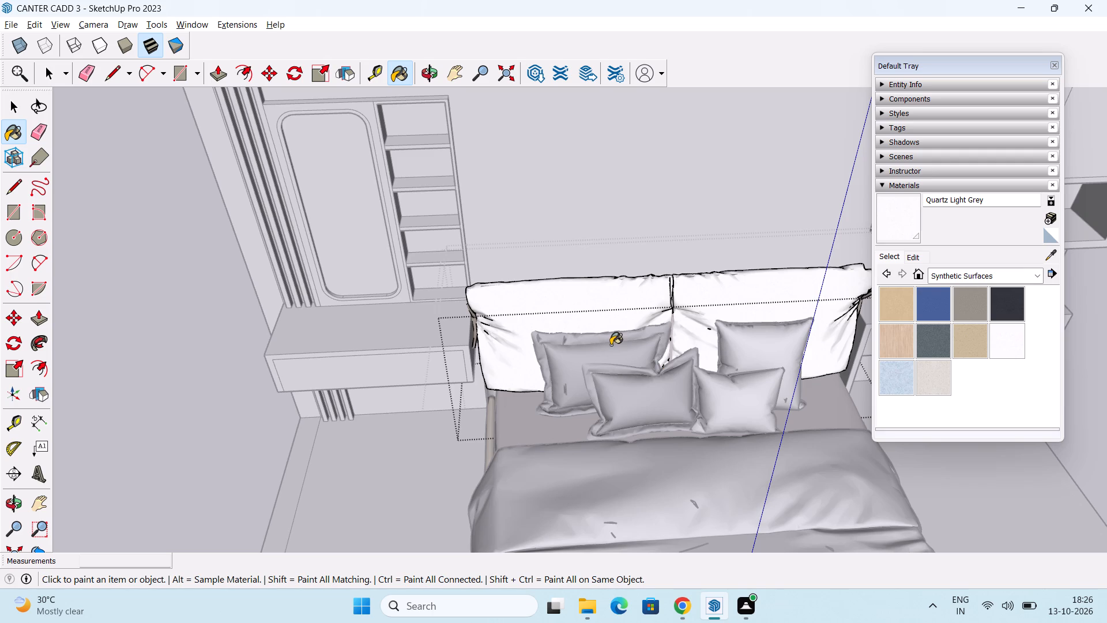
left_click(619, 341)
left_click(750, 338)
key("space")
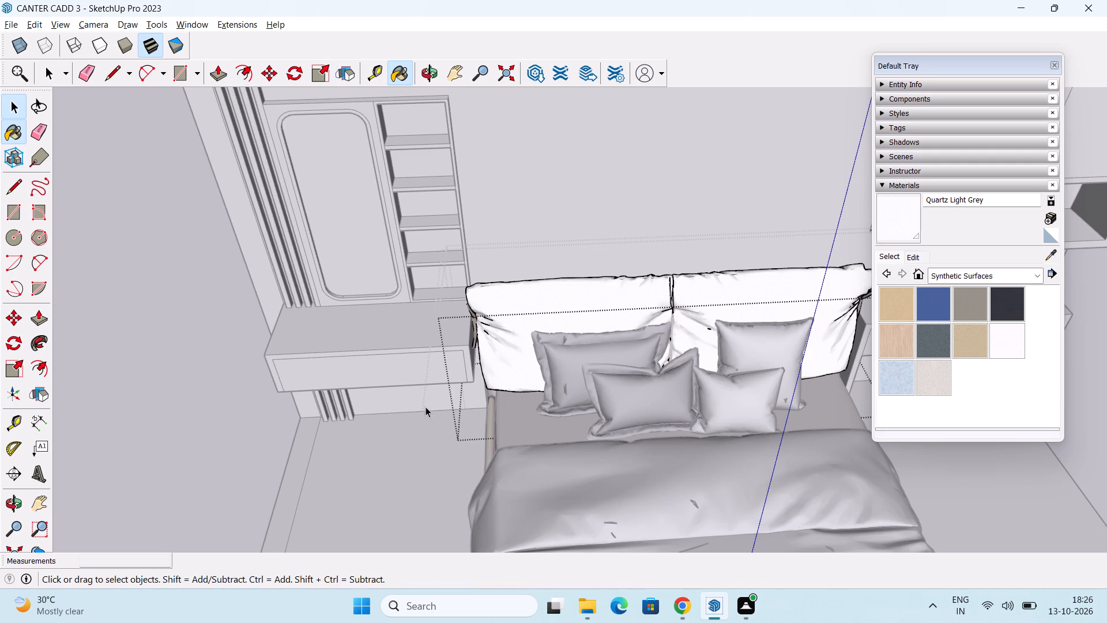
left_click(596, 369)
triple_click(592, 359)
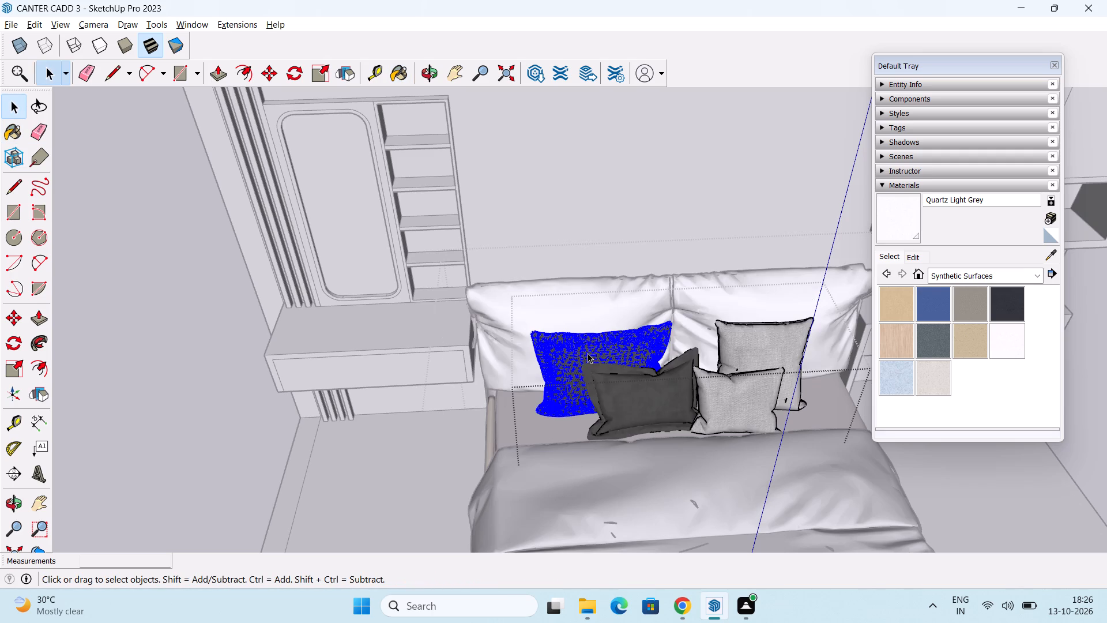
left_click(588, 353)
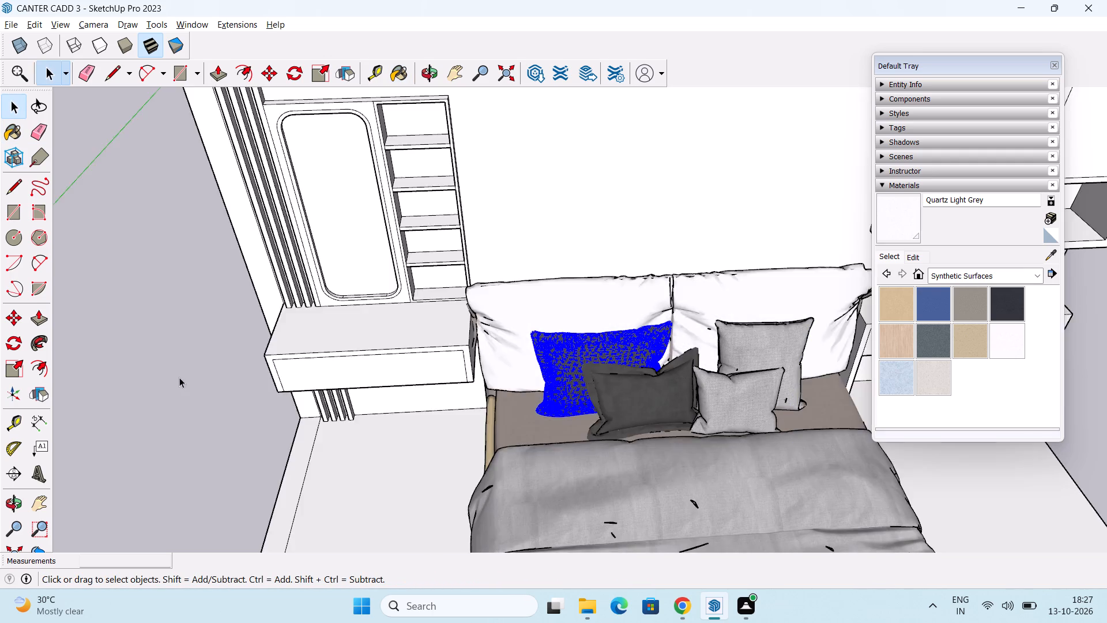
double_click(601, 351)
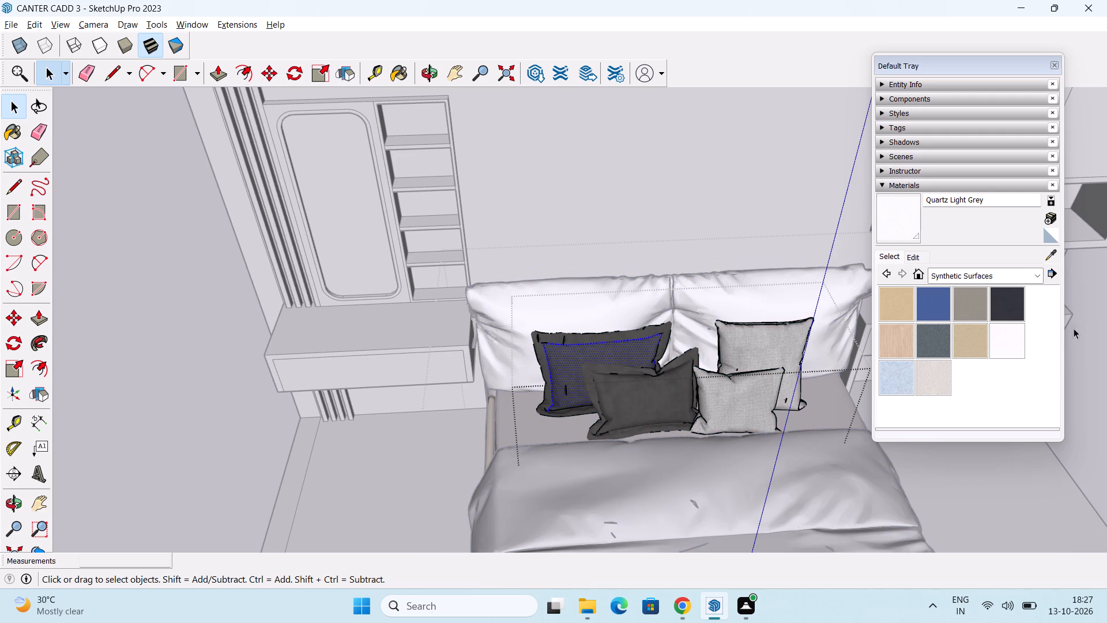
left_click(1007, 337)
left_click(621, 348)
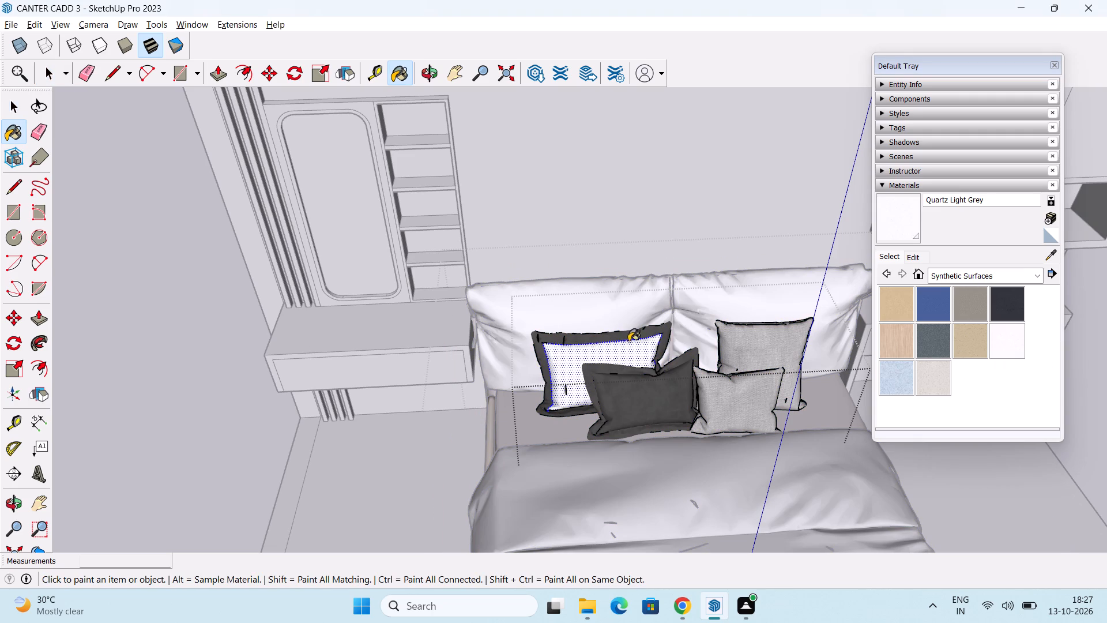
scroll(635, 340, "up", 2)
left_click(601, 333)
Paint the right back pillow Quartz Light Grey, including the faces behind its top edge.
scroll(620, 335, "up", 1)
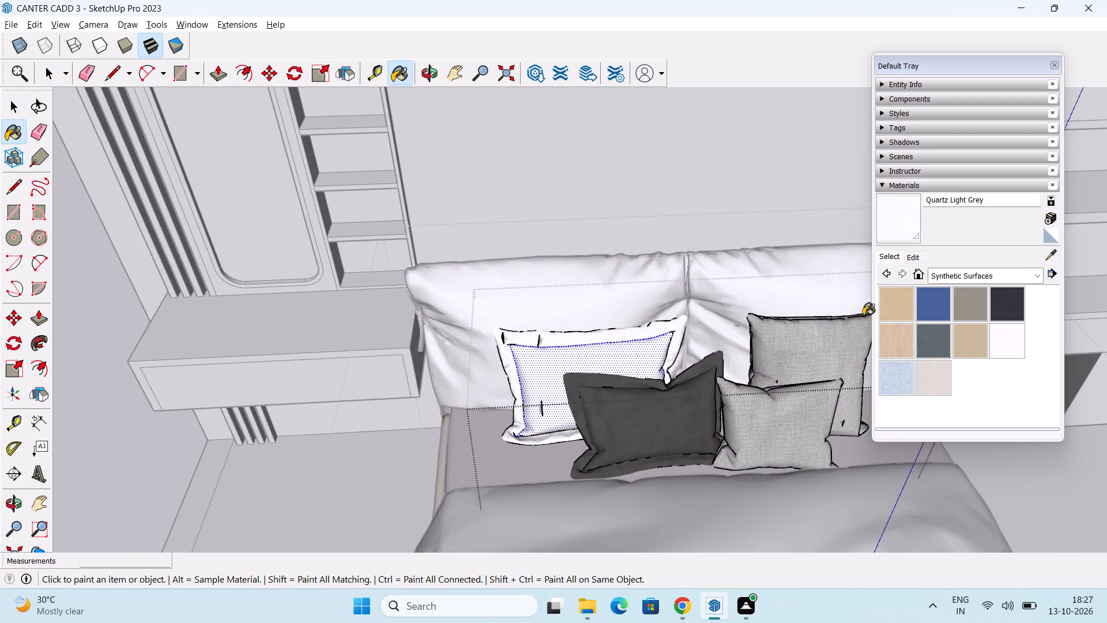
left_click(818, 344)
middle_click_drag(810, 350, 813, 464)
scroll(805, 363, "up", 5)
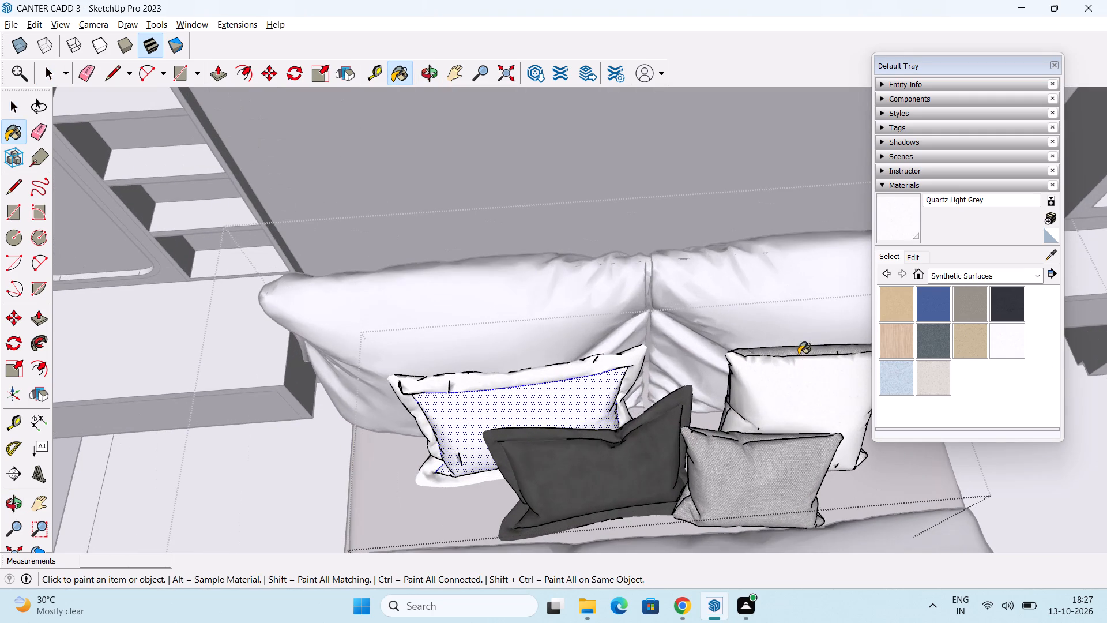
left_click(809, 350)
Paint the two front pillows Formica Beige, including the left one's border and the right one's rear side.
scroll(789, 387, "down", 3)
middle_click_drag(767, 473, 769, 380)
scroll(771, 363, "down", 2)
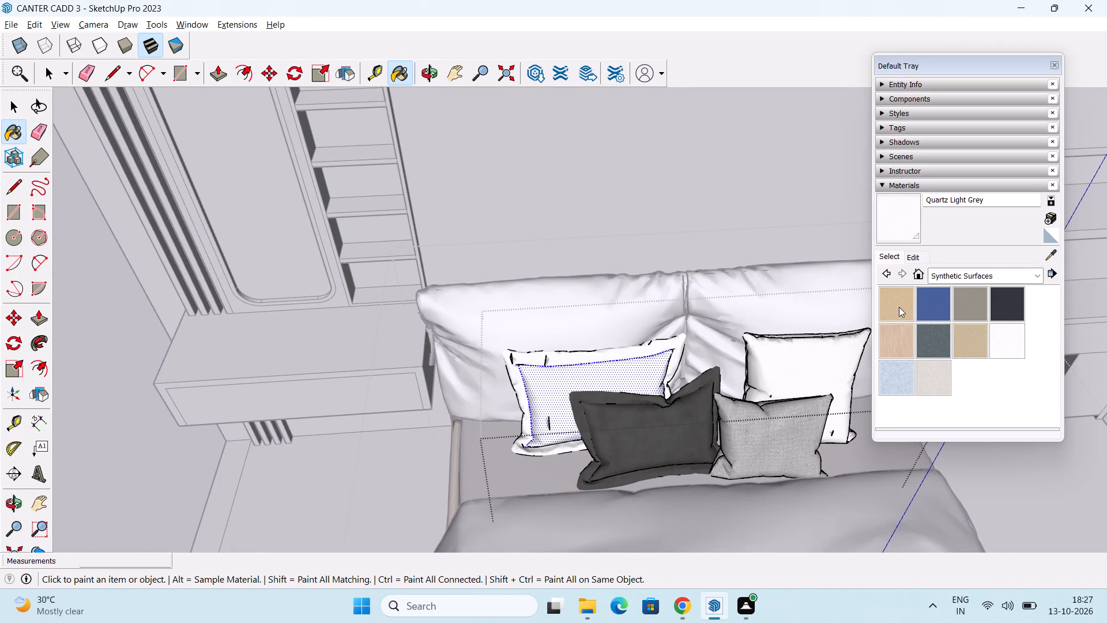
left_click(899, 307)
scroll(717, 459, "up", 3)
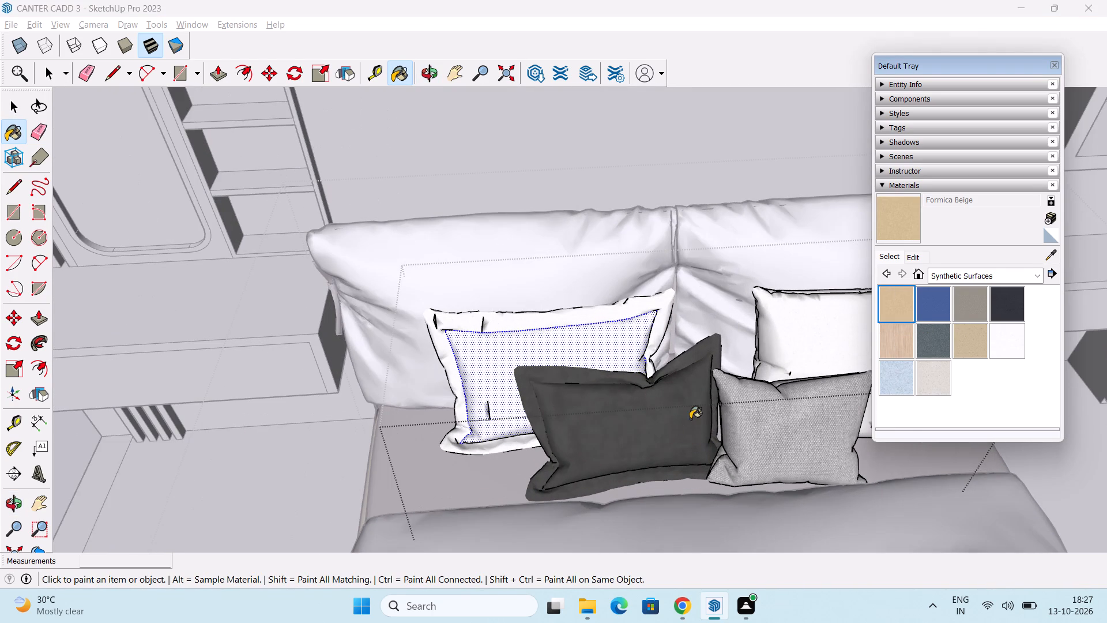
left_click(647, 406)
left_click(791, 426)
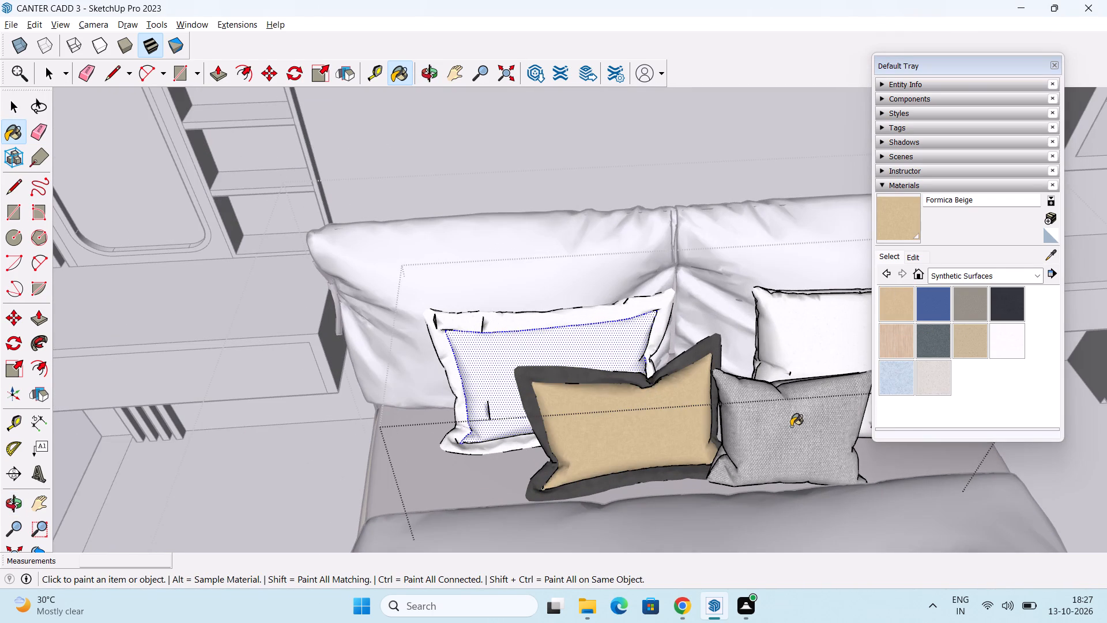
scroll(683, 396, "up", 2)
left_click(615, 374)
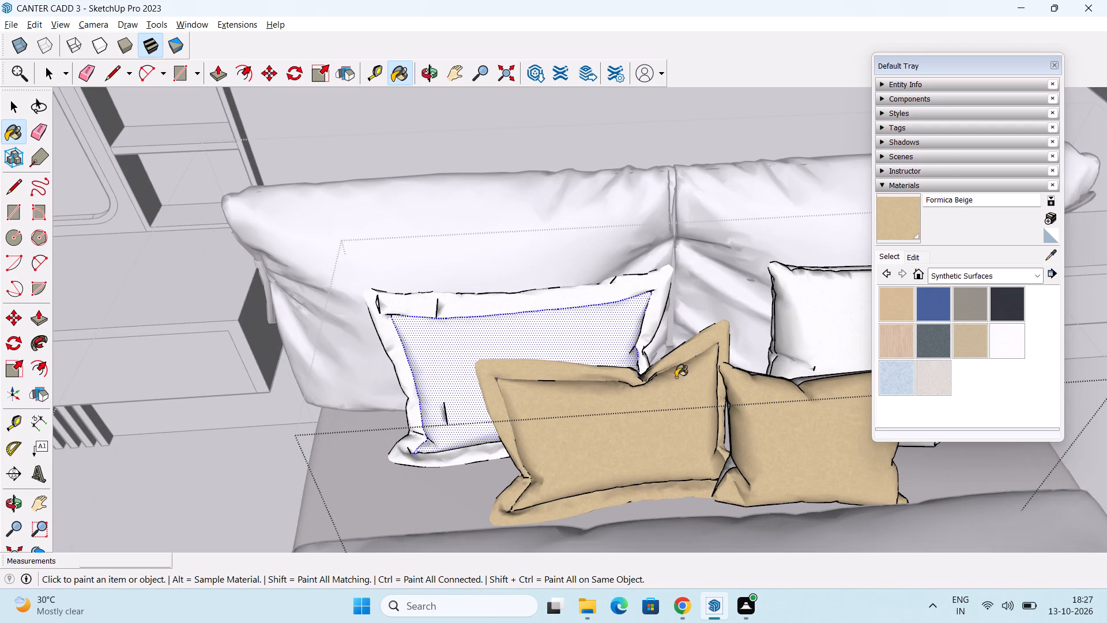
middle_click_drag(774, 415, 782, 561)
scroll(784, 463, "up", 2)
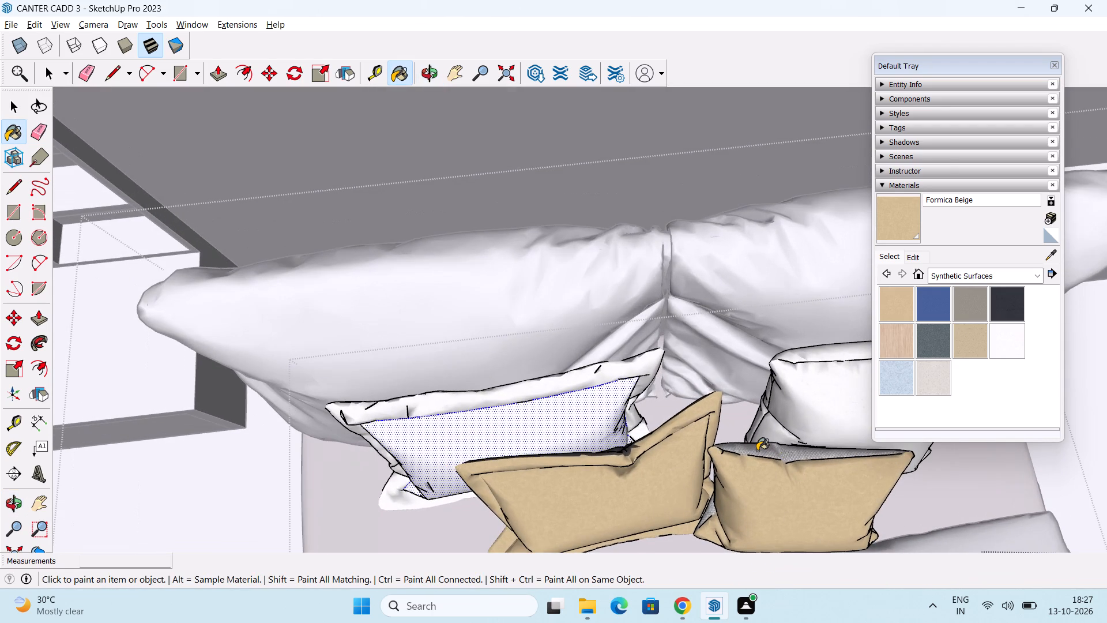
left_click(757, 451)
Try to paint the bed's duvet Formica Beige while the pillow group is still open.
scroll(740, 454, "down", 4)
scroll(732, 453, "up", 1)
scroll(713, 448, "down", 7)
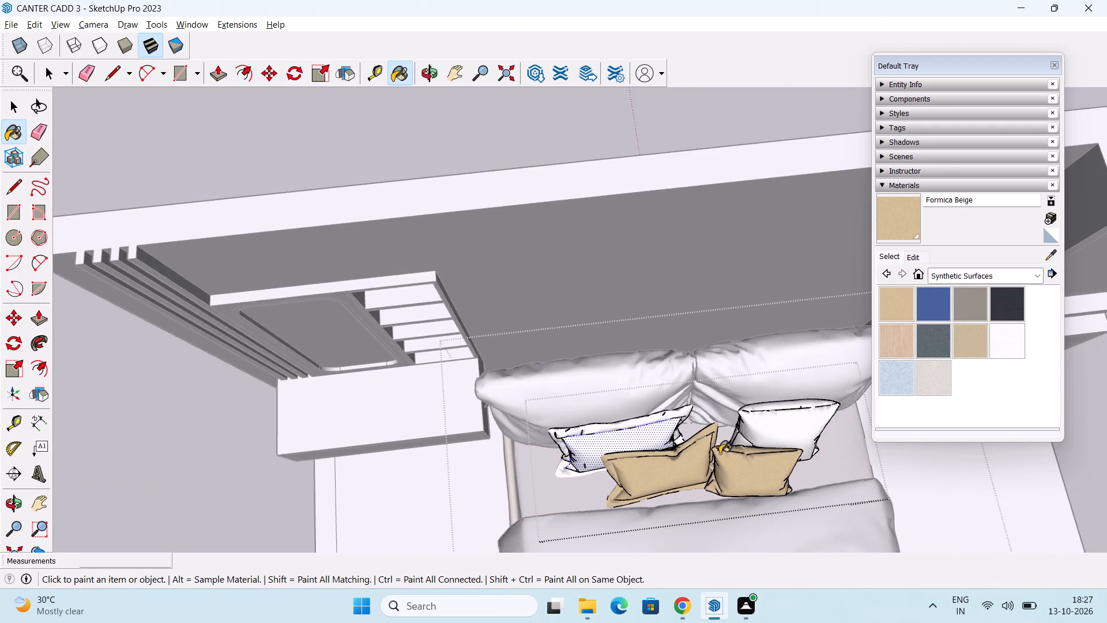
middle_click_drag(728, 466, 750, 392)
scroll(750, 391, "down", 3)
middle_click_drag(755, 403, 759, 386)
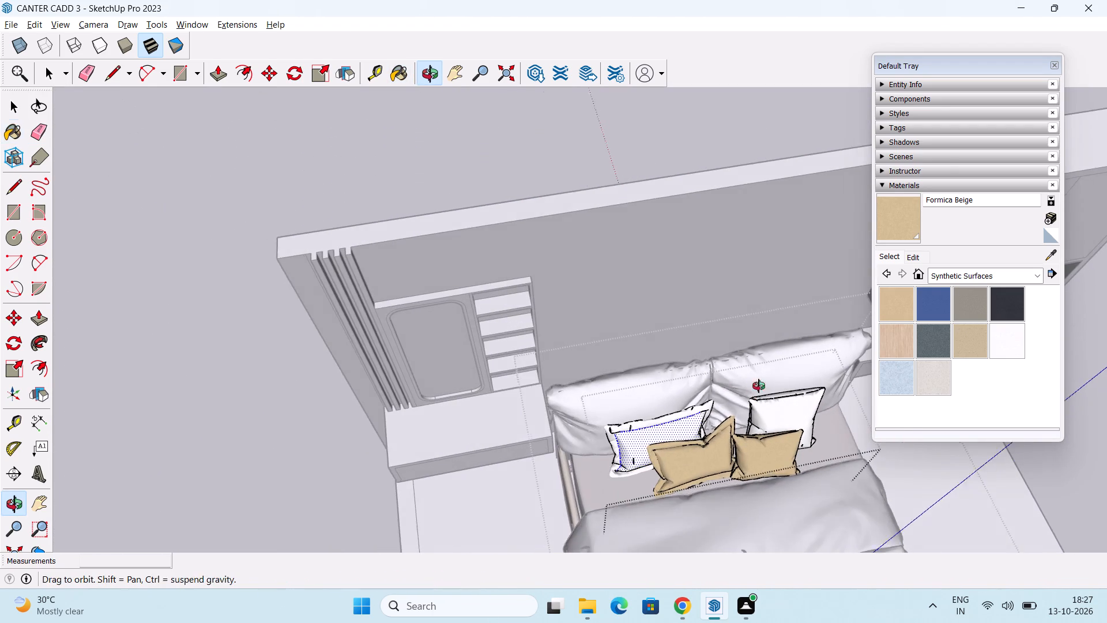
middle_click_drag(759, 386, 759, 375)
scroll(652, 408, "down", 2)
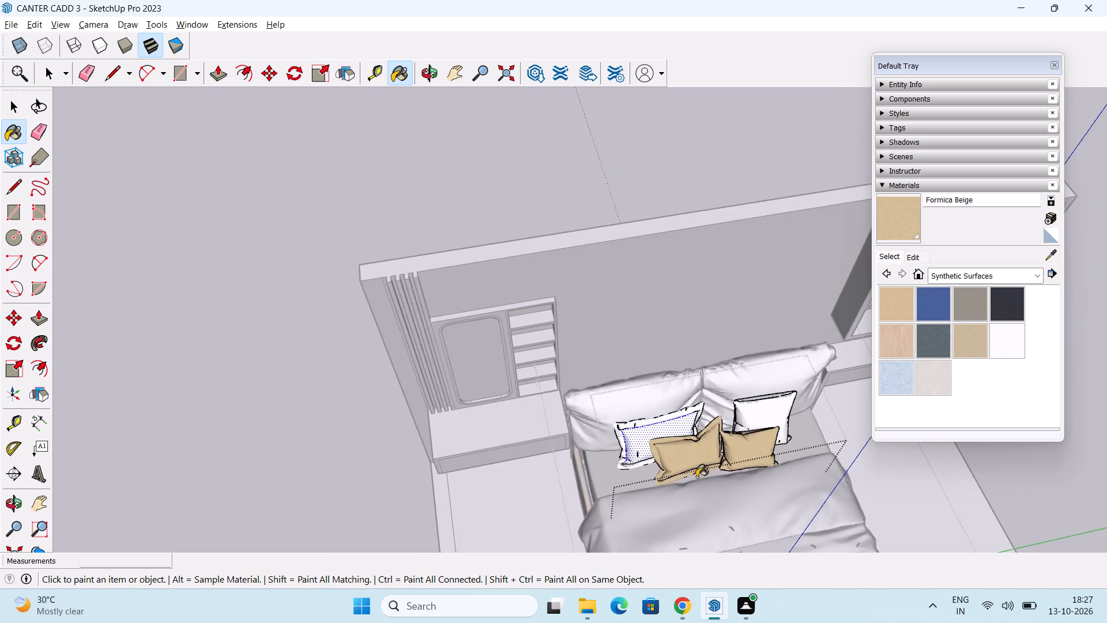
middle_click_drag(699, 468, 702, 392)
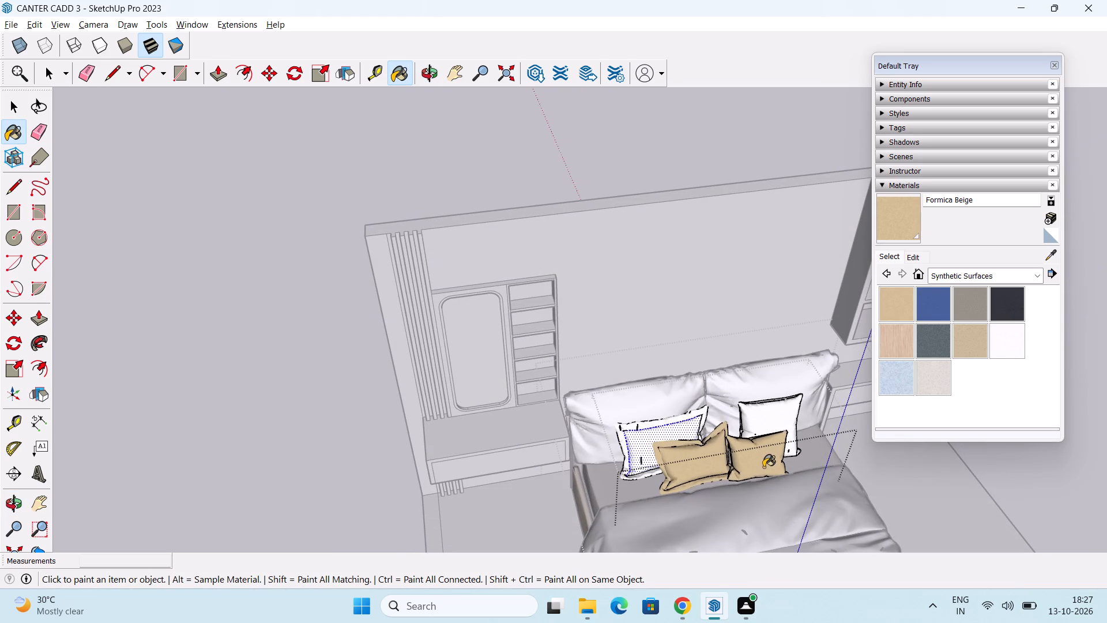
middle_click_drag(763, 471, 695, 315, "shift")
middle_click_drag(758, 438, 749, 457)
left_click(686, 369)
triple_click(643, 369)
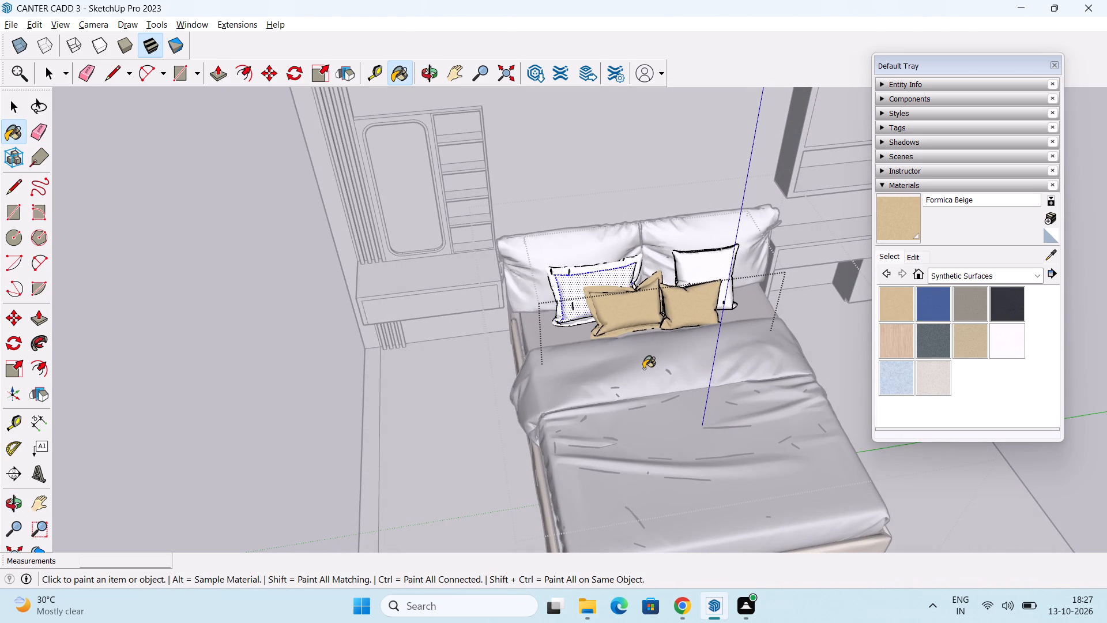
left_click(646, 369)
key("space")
Close the pillow group and the bed component, and examine the repainted bed from the front and from above.
left_click(251, 406)
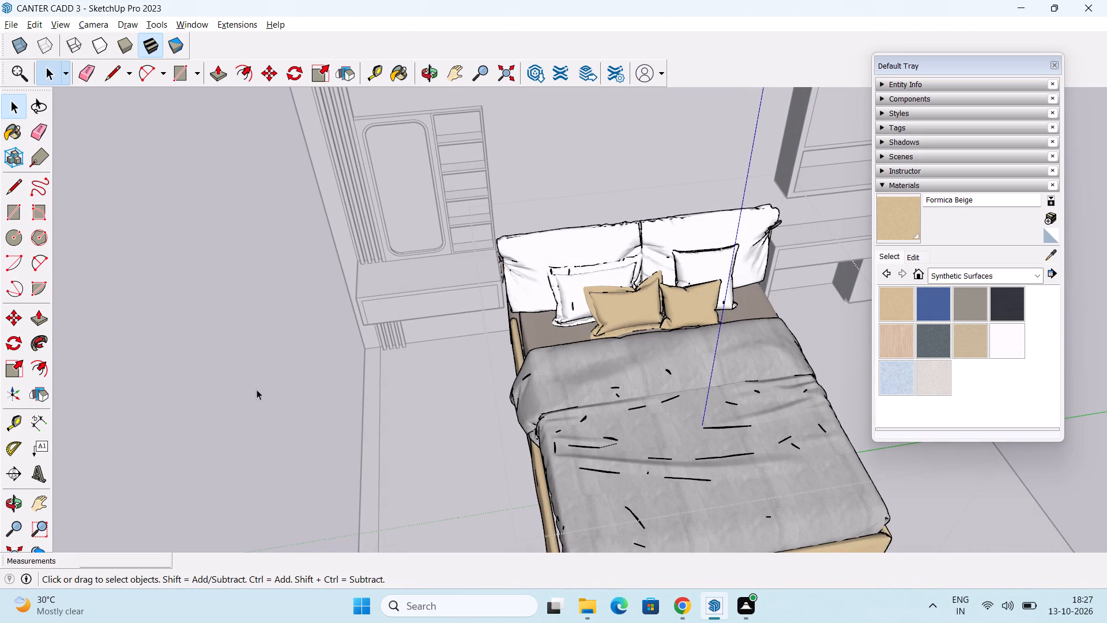
left_click(257, 389)
scroll(577, 433, "down", 2)
middle_click_drag(629, 461, 558, 295)
scroll(561, 291, "down", 3)
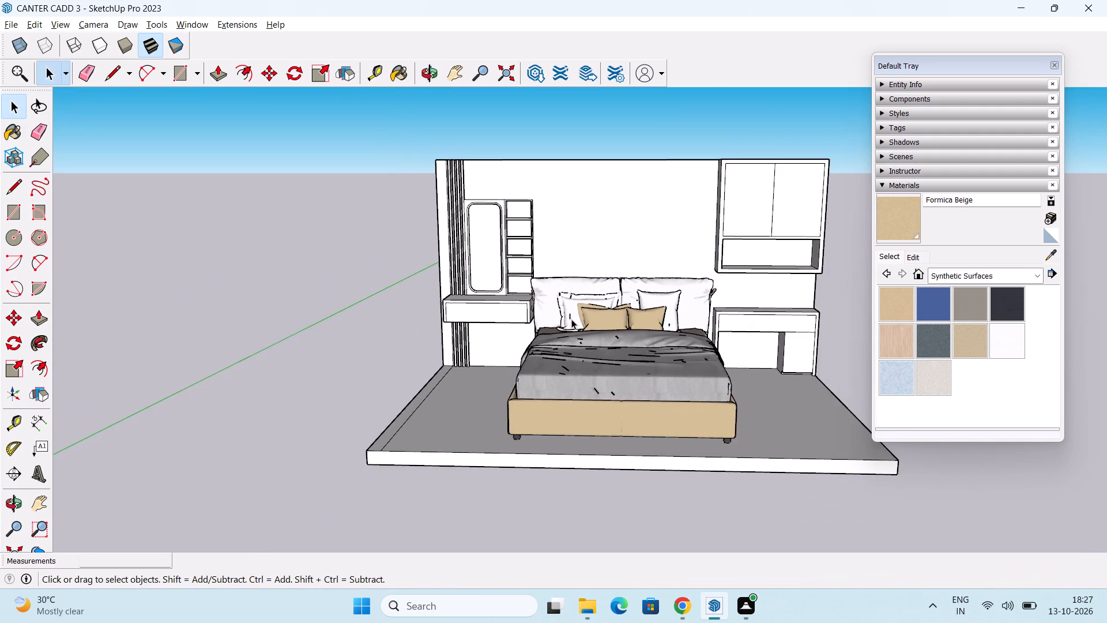
middle_click_drag(571, 319, 675, 428)
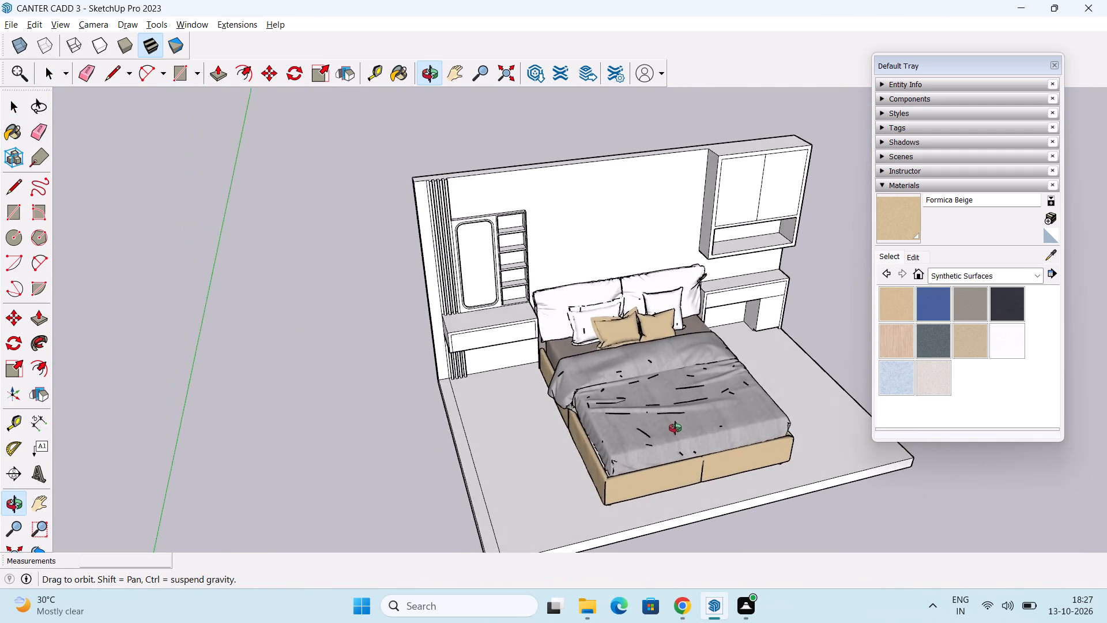
middle_click_drag(675, 428, 637, 461)
scroll(647, 402, "up", 1)
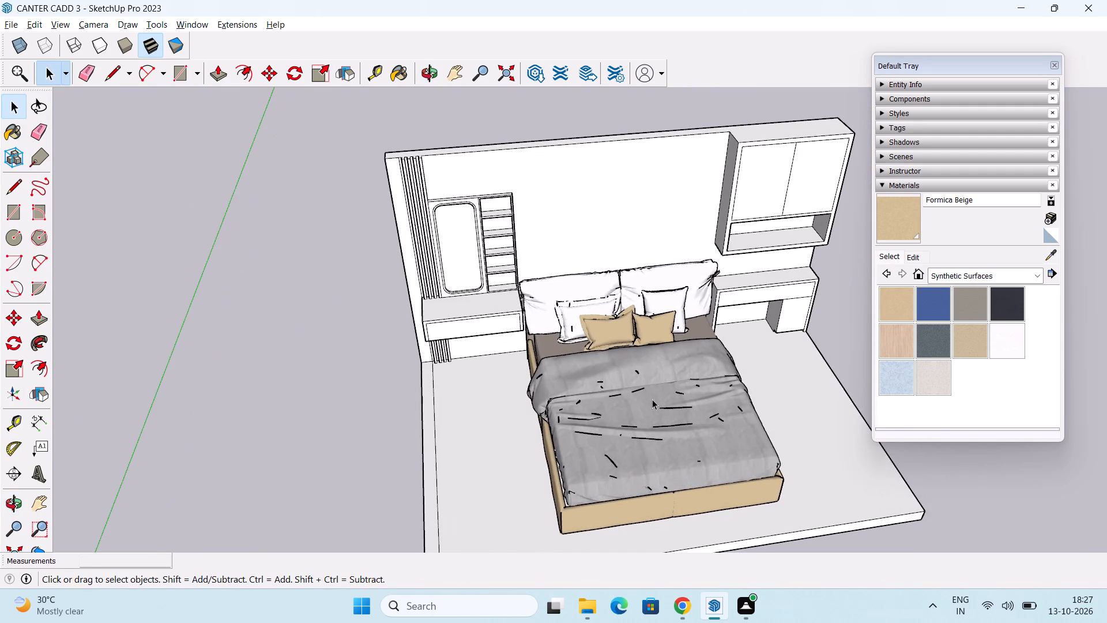
Undo the recent repainting of the bed's pillows until all have their original brown and grey materials, and close the bed component.
middle_click_drag(669, 399, 593, 376)
key("ctrl+z")
key("ctrl+z")
key("ctrl+z")
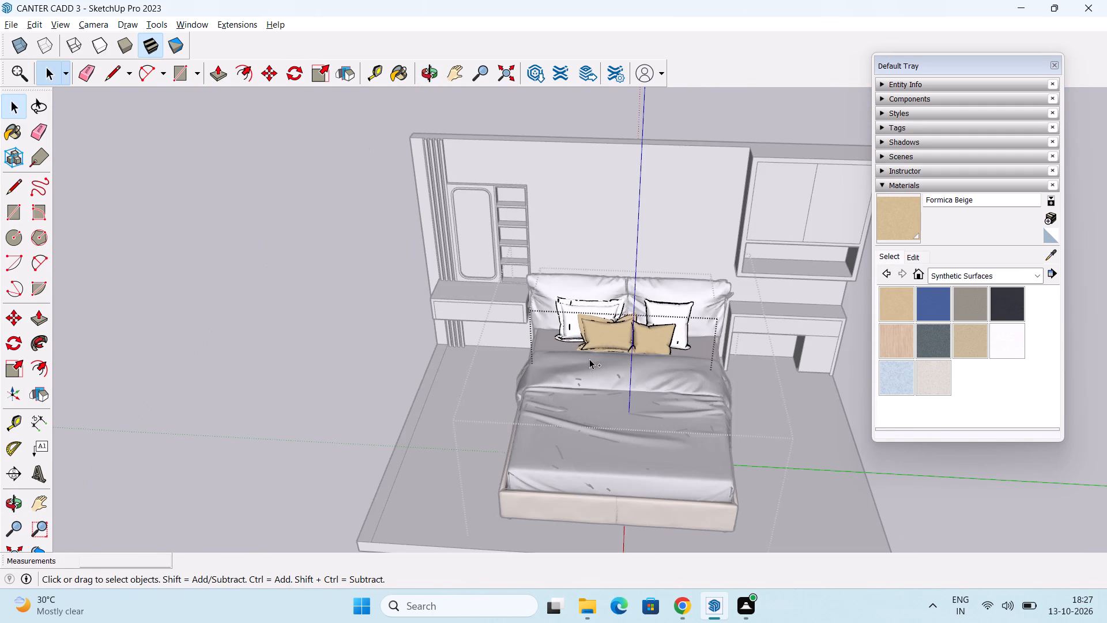
key("ctrl+z")
key("ctrl+z")
key("ctrl+z")
key("ctrl+z")
key("ctrl+z")
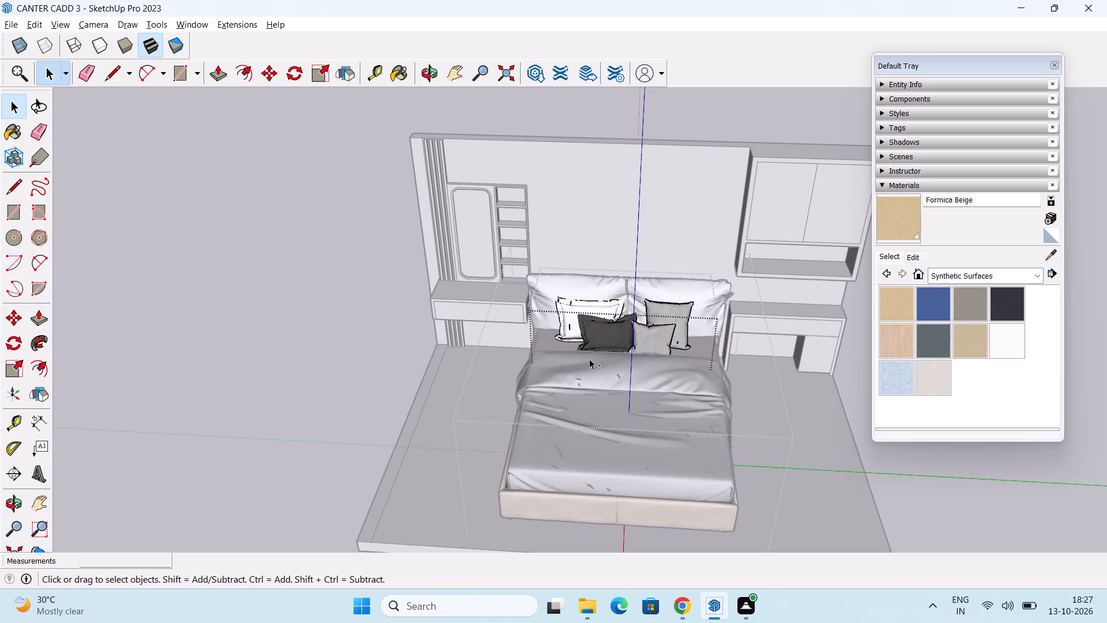
key("ctrl+z")
key("ctrl+z")
key("ctrl+z")
key("ctrl+z")
key("ctrl+z")
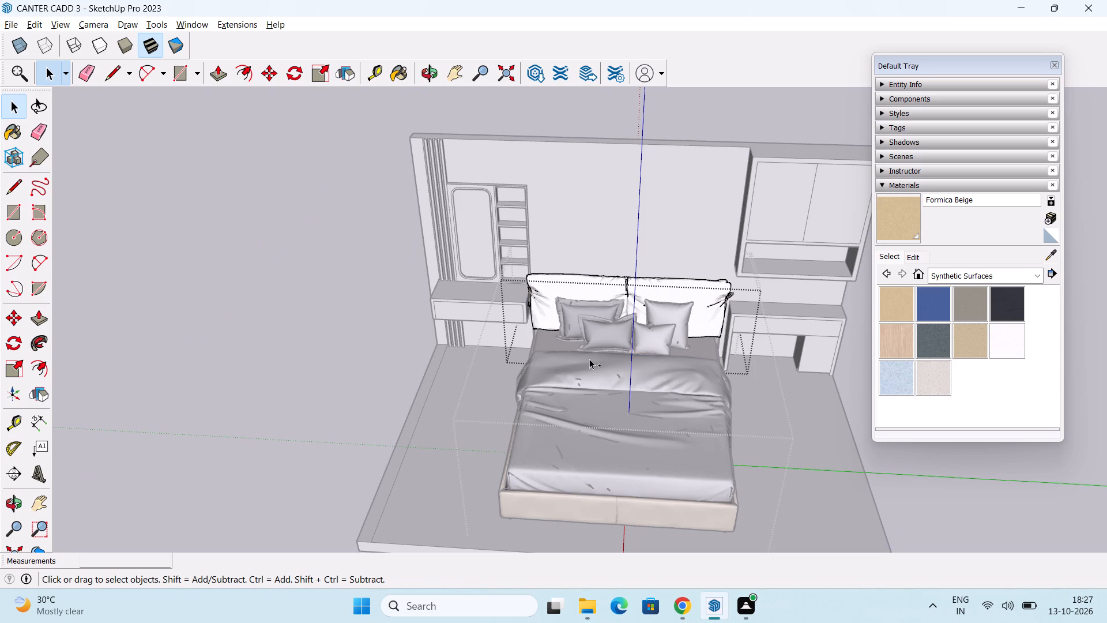
key("ctrl+z")
key("ctrl+z")
key("ctrl+z")
key("ctrl+z")
key("ctrl+z")
key("ctrl+z")
key("ctrl+z")
key("ctrl+z")
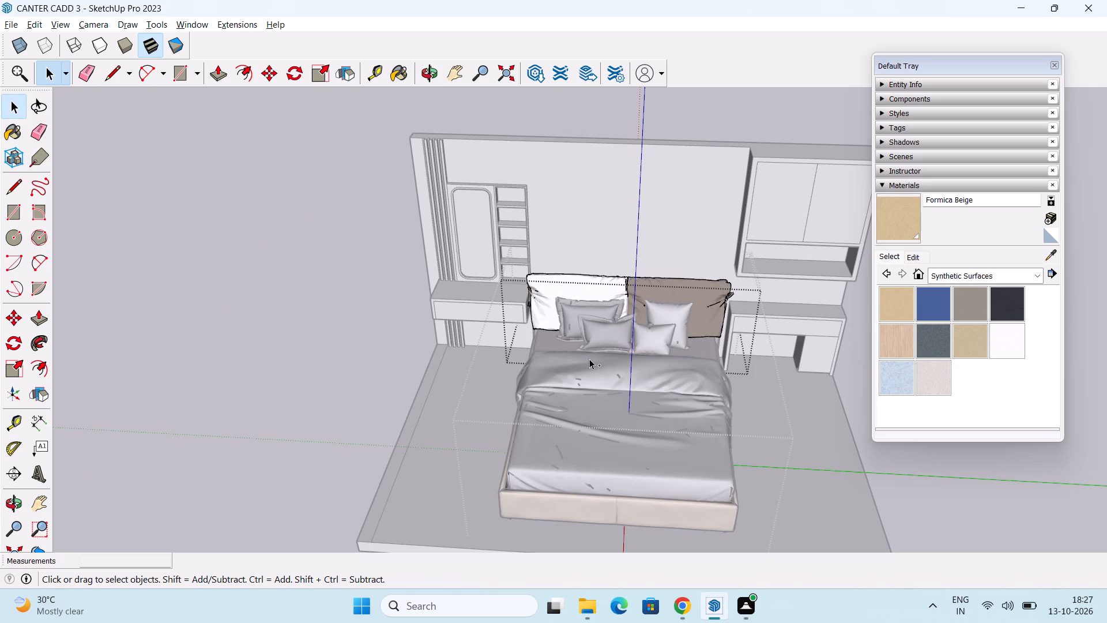
left_click(349, 341)
scroll(502, 393, "down", 1)
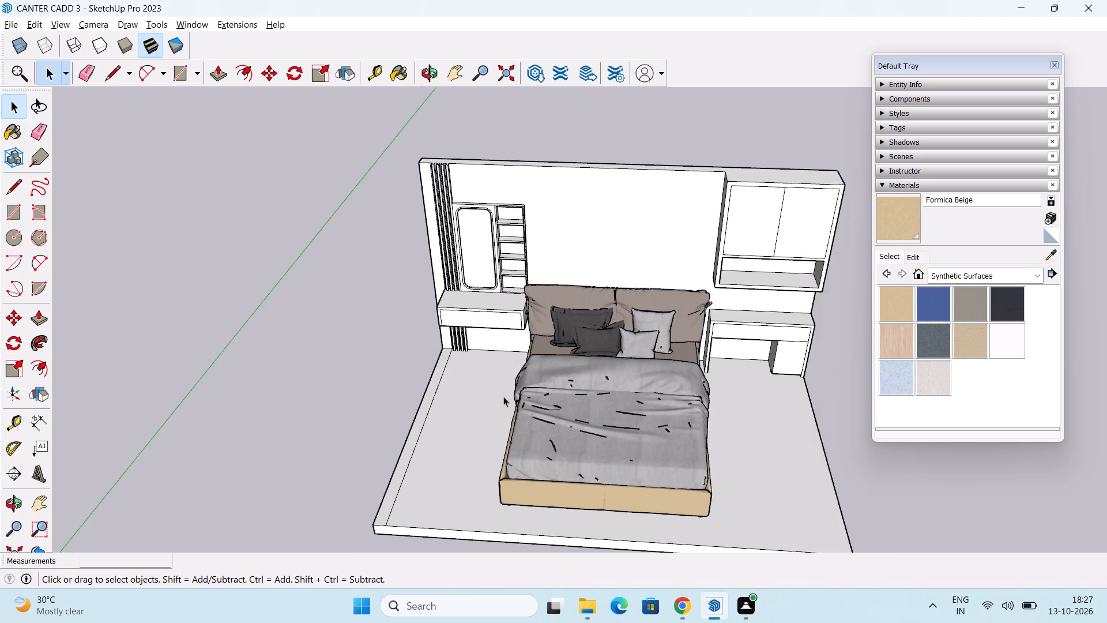
Paint the two doors of the wall-mounted upper cabinet with the Formica Laminate Light material.
middle_click_drag(510, 391, 584, 428)
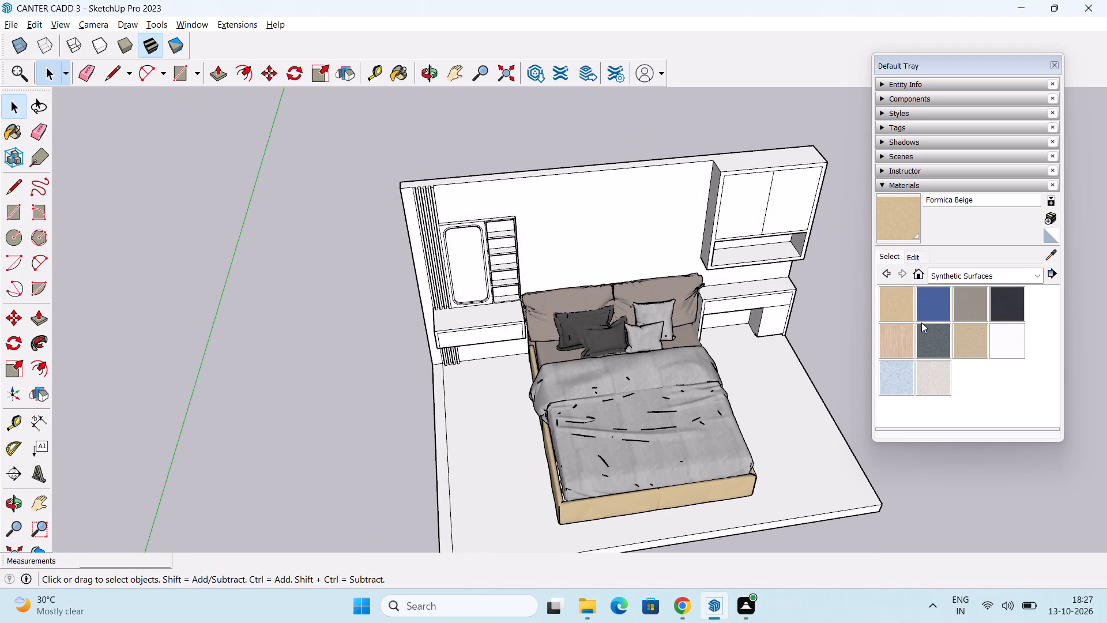
left_click(890, 336)
middle_click_drag(886, 339, 817, 315)
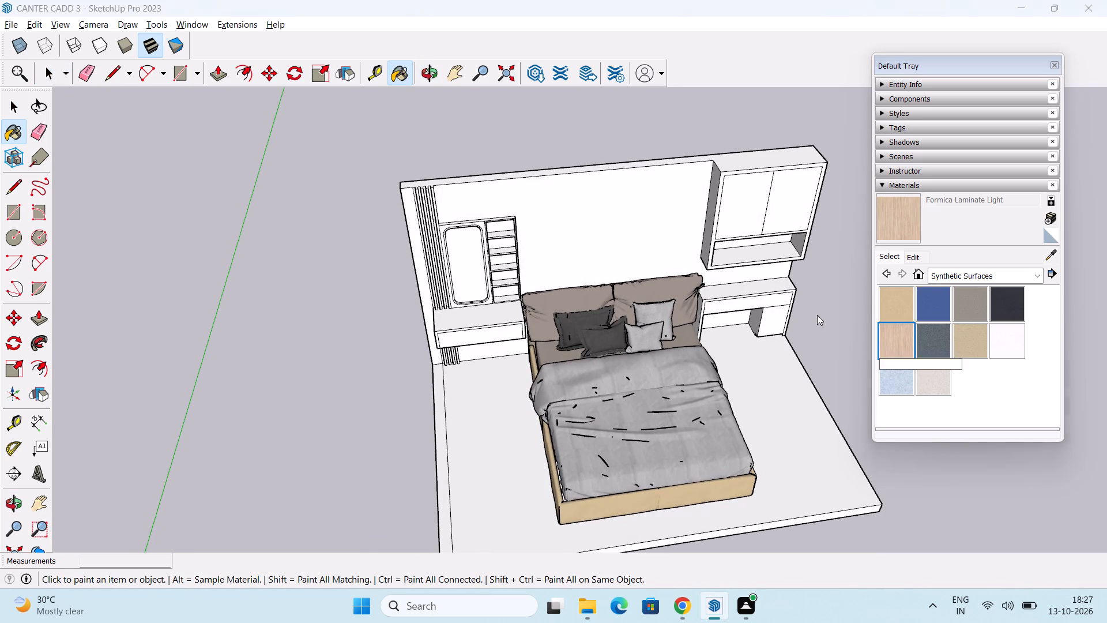
middle_click_drag(817, 315, 743, 308)
scroll(765, 203, "up", 3)
left_click(754, 207)
middle_click_drag(823, 208, 694, 178)
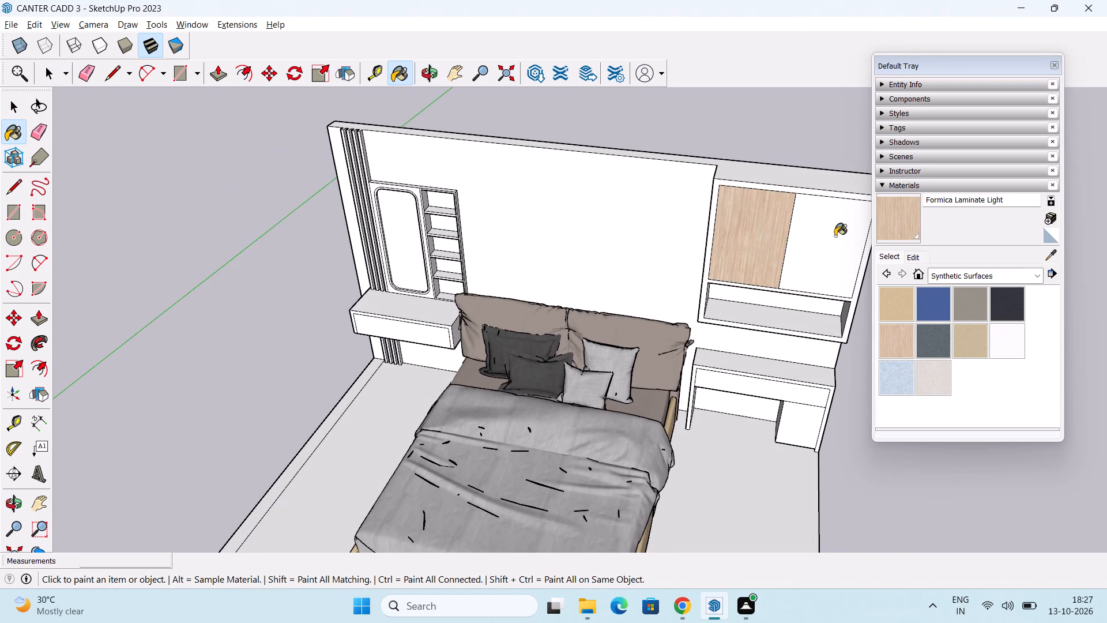
left_click(835, 236)
Darken the Formica Laminate Light material using the Color Wheel picker, and switch to HLS, with saturation 28 and lightness 64.
left_click(917, 257)
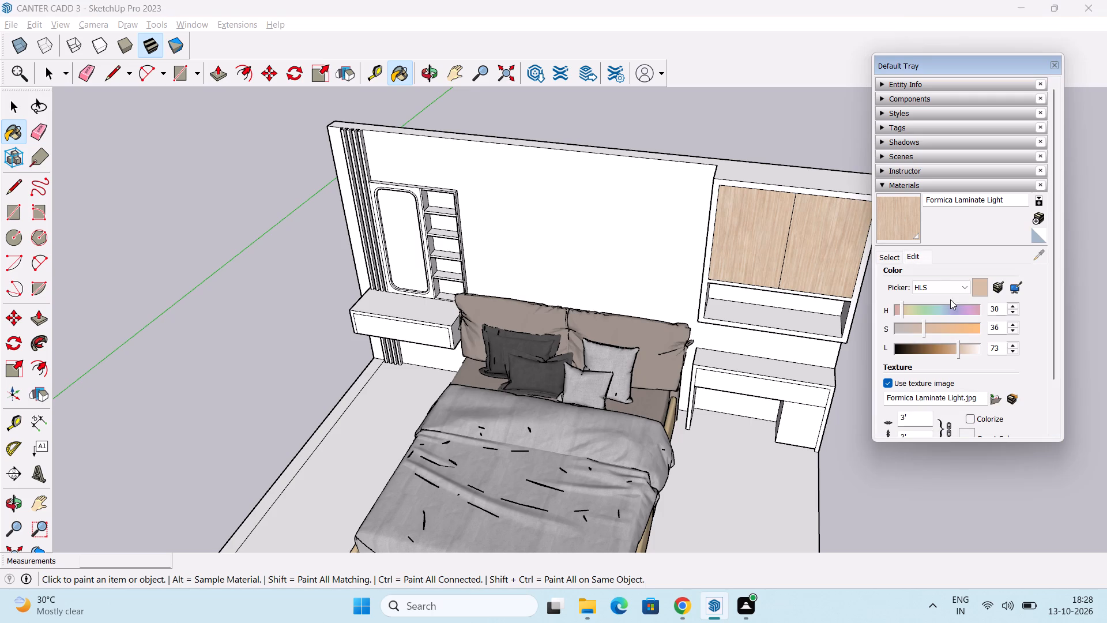
left_click(941, 290)
left_click(950, 302)
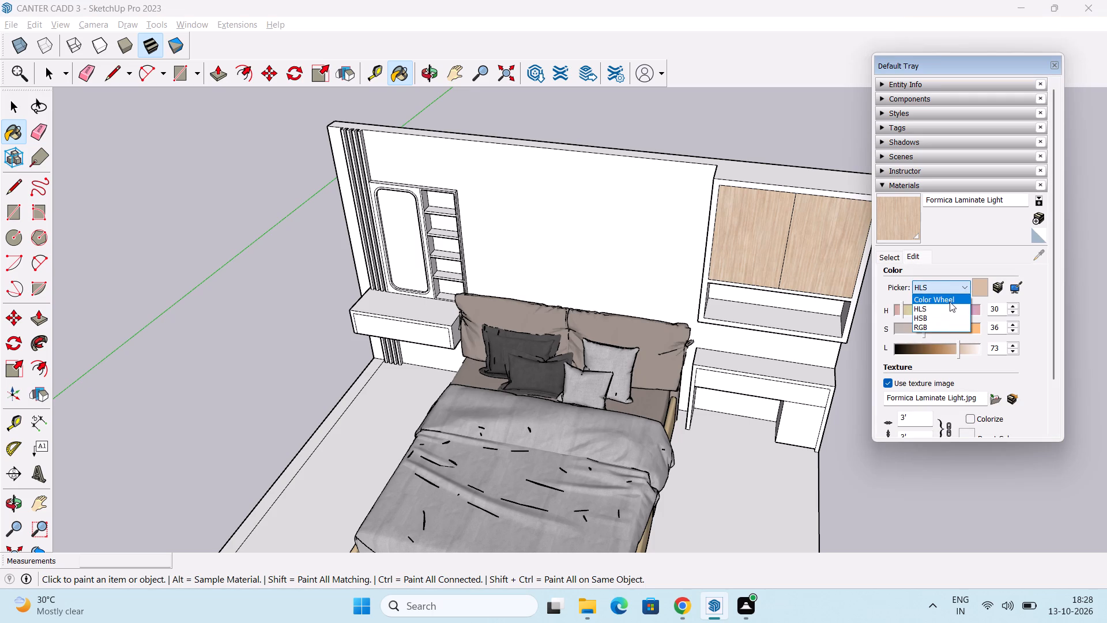
scroll(947, 313, "down", 5)
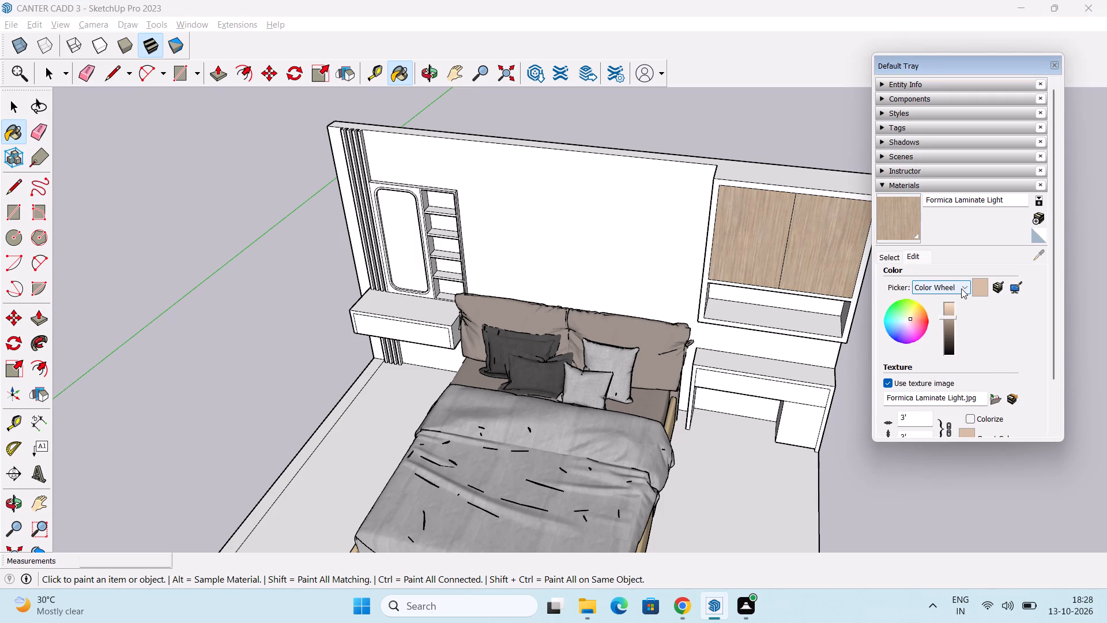
left_click(961, 288)
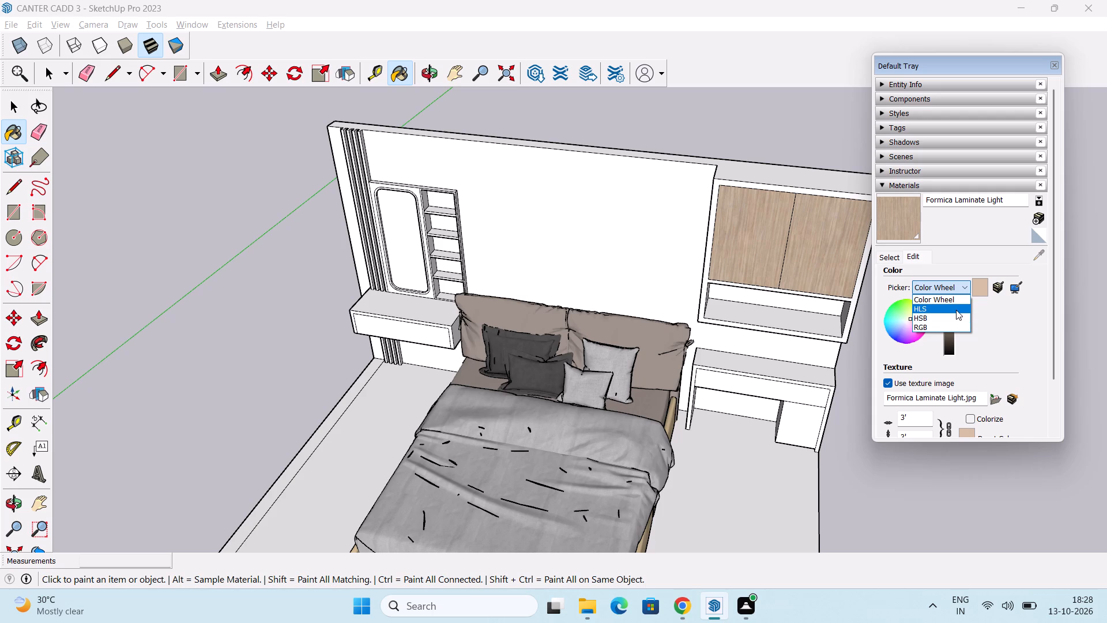
left_click(956, 310)
scroll(913, 332, "down", 4)
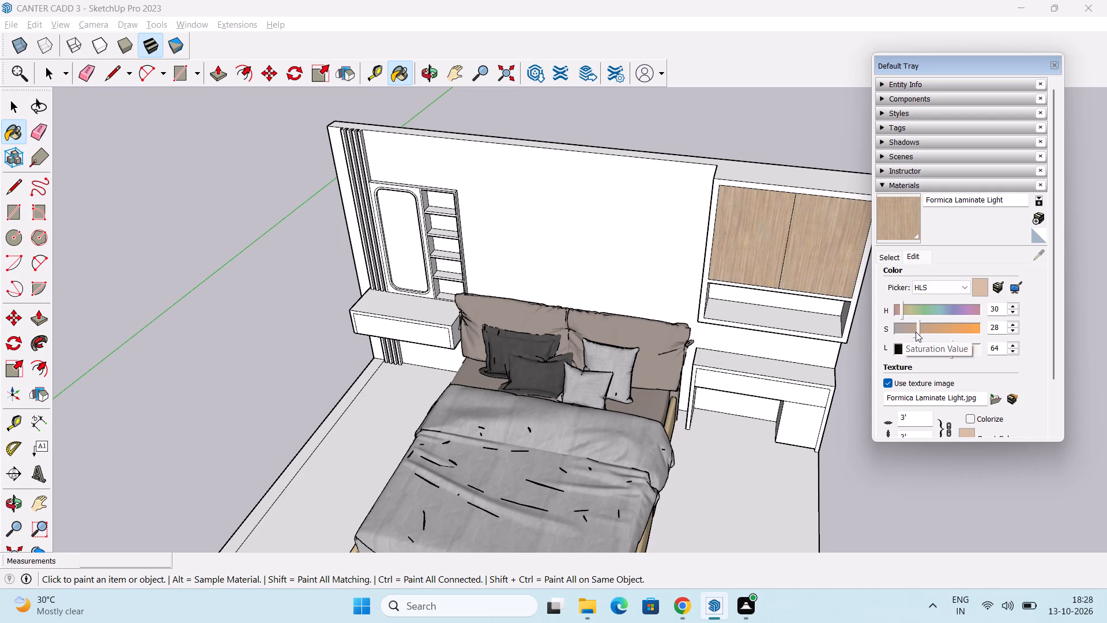
Raise the saturation of the Formica Laminate Light material to 59.
scroll(916, 332, "down", 12)
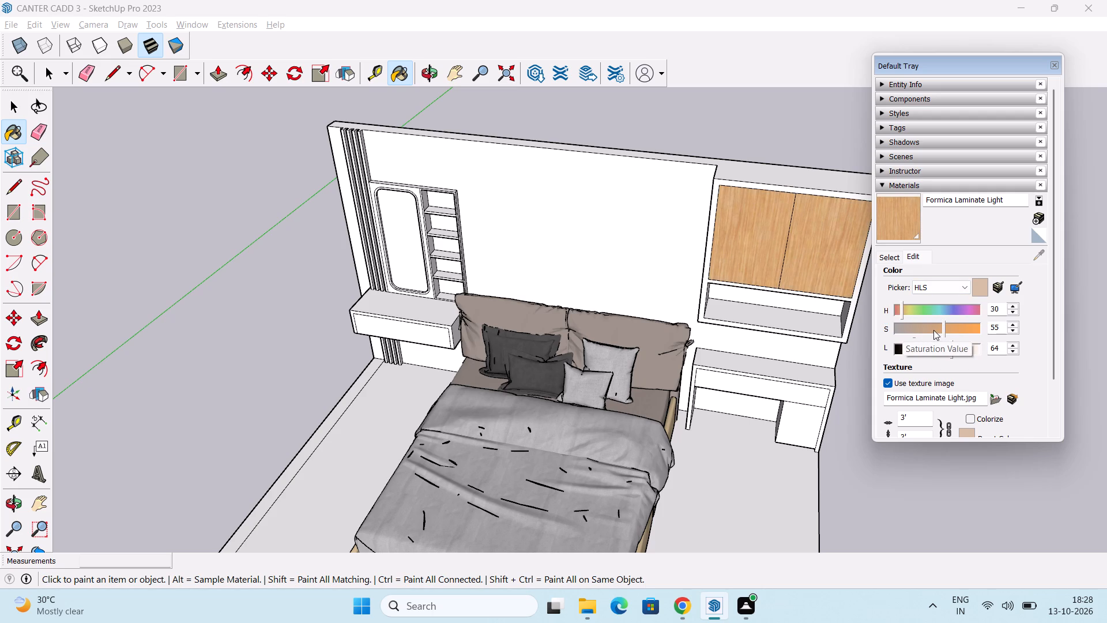
scroll(933, 330, "down", 2)
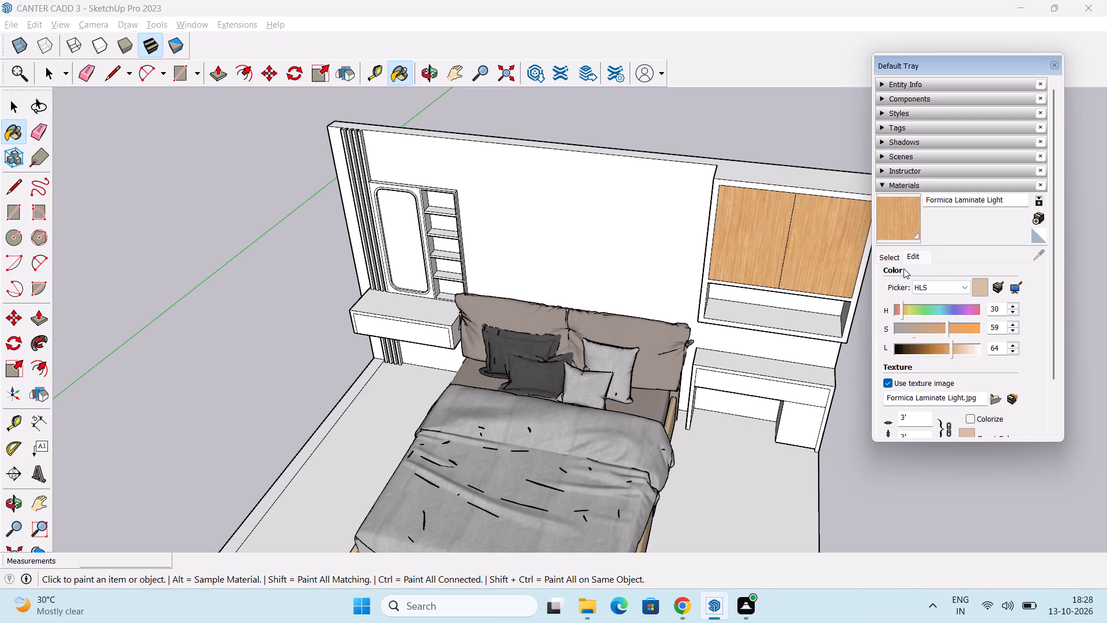
Paint the upper cabinet's front frame and its open niche's back and left side with Formica Laminate Light.
scroll(726, 260, "up", 2)
left_click(710, 220)
middle_click_drag(739, 306, 752, 296)
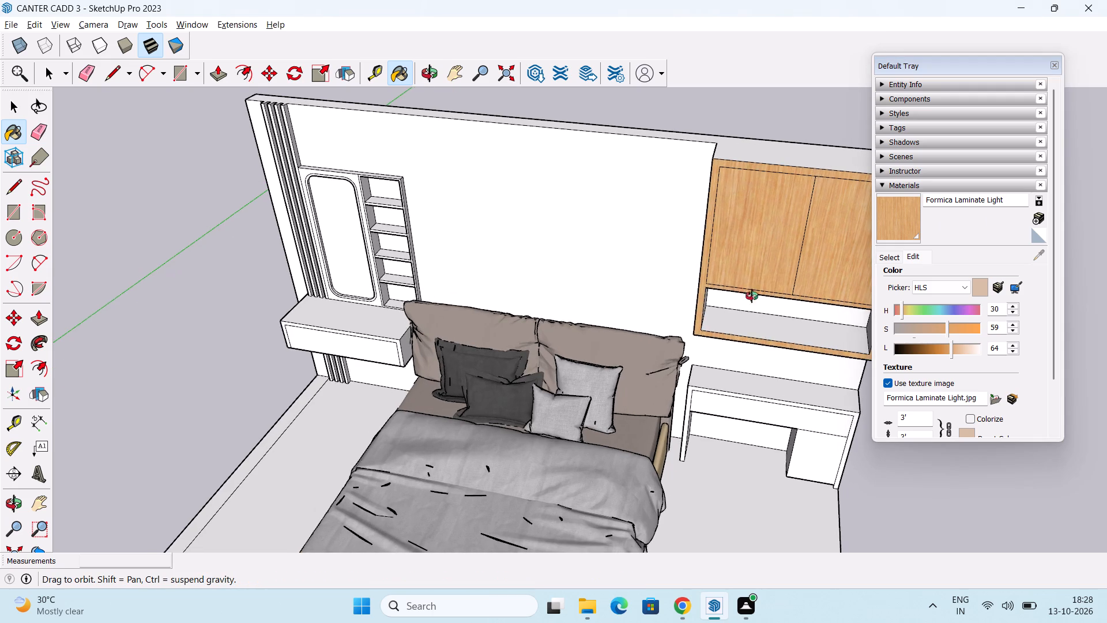
middle_click_drag(752, 296, 775, 198)
scroll(789, 253, "up", 3)
middle_click_drag(785, 286, 767, 280)
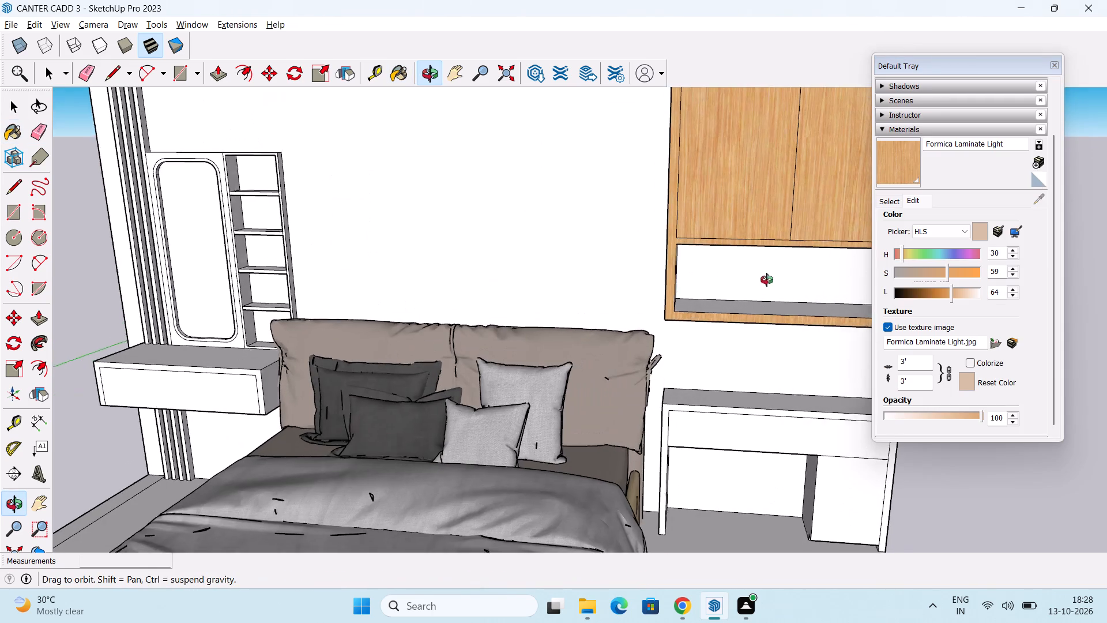
middle_click_drag(767, 280, 690, 293)
left_click(731, 279)
scroll(689, 302, "up", 2)
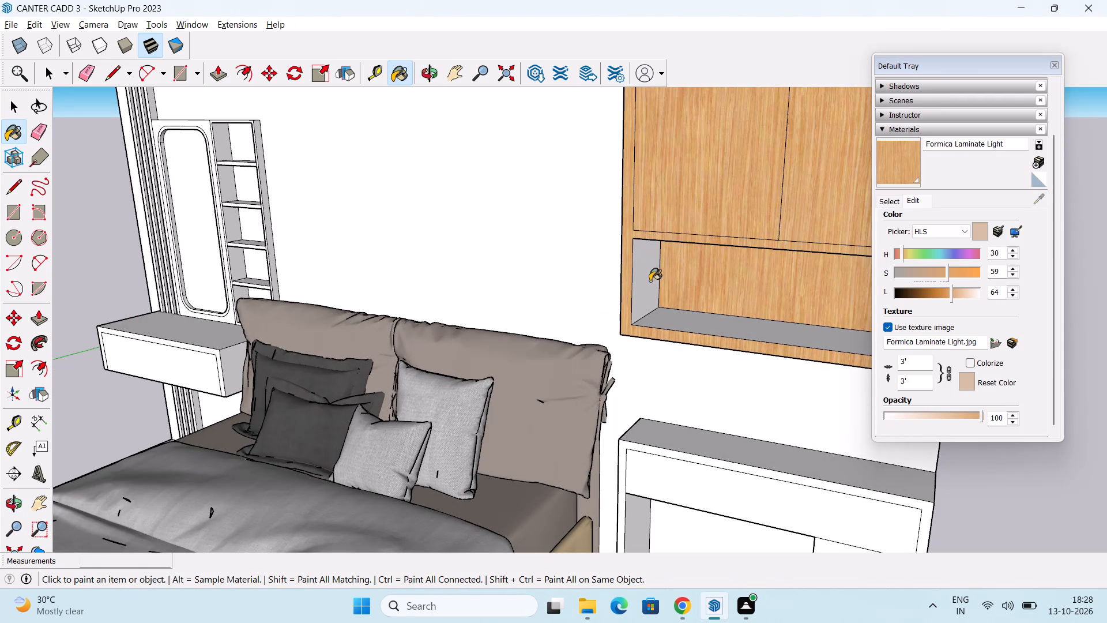
left_click(649, 269)
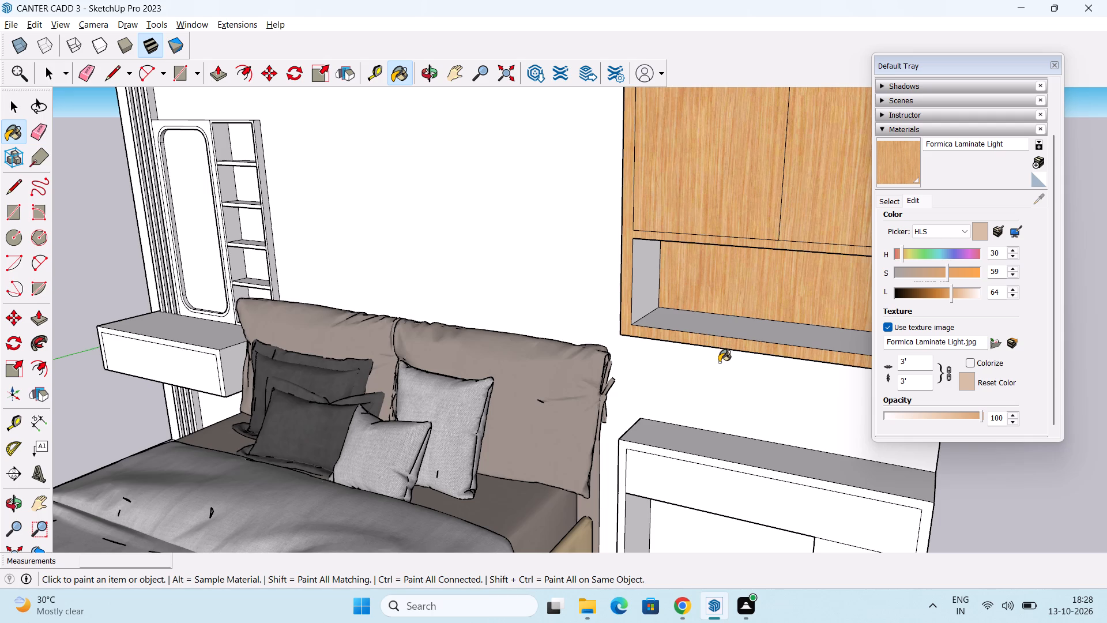
Paint the niche's bottom, right side and top, plus the upper cabinet's underside, with Formica Laminate Light.
scroll(656, 232, "up", 2)
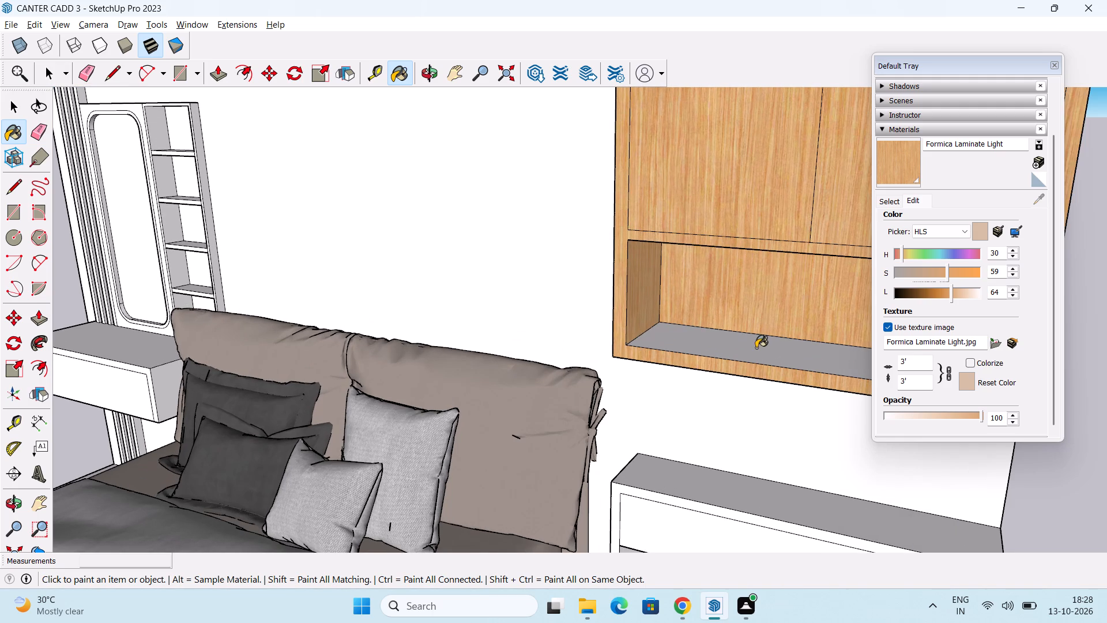
middle_click_drag(750, 374, 803, 512)
left_click(811, 473)
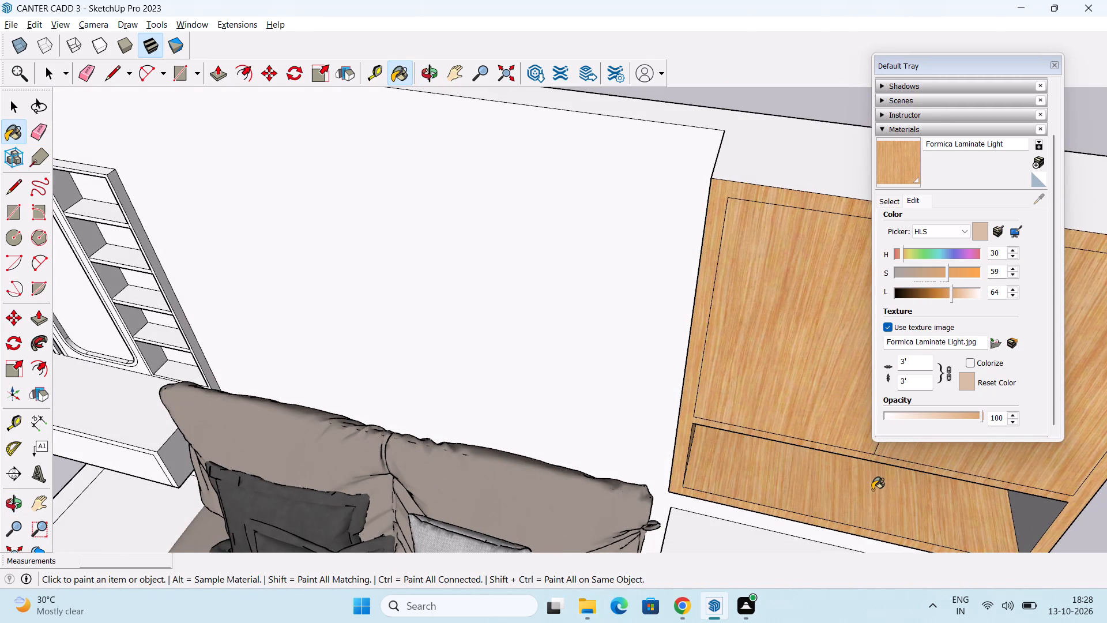
middle_click_drag(873, 474, 622, 401, "shift")
middle_click_drag(722, 447, 886, 408)
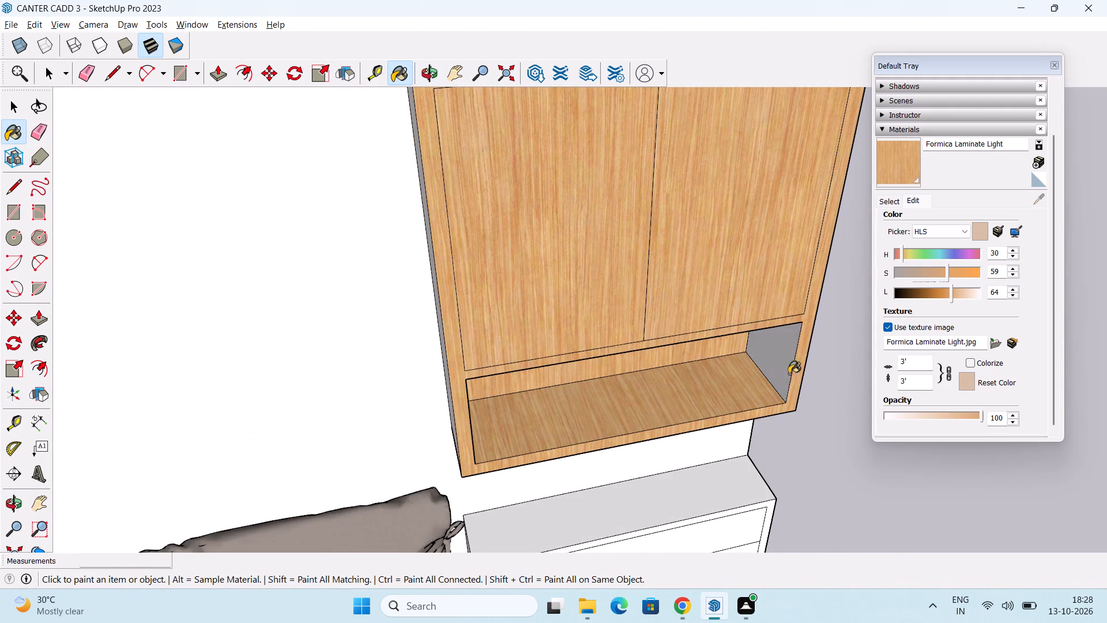
left_click(796, 371)
left_click(780, 360)
middle_click_drag(791, 400, 669, 82)
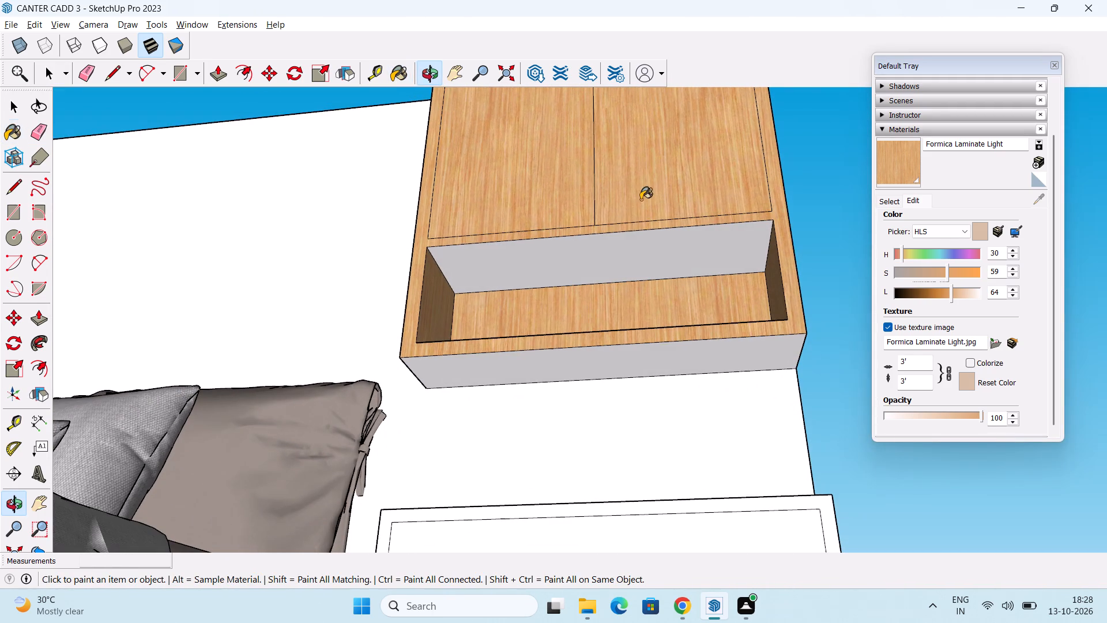
left_click(631, 240)
left_click(638, 357)
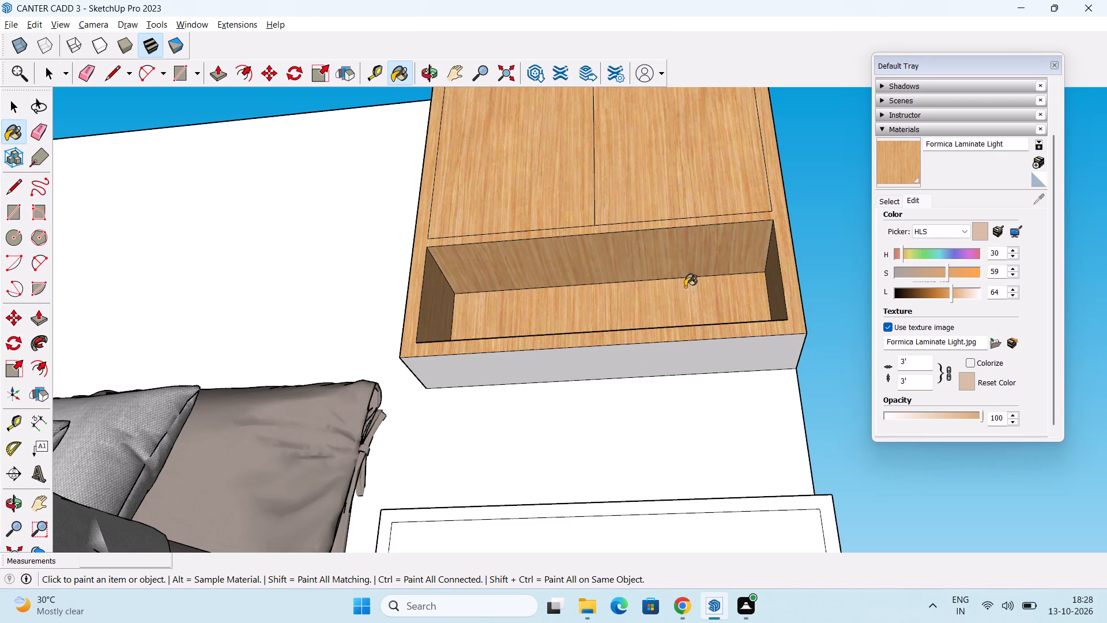
Paint the upper cabinet's outer left side, top face and outer right side with Formica Laminate Light.
scroll(686, 287, "down", 2)
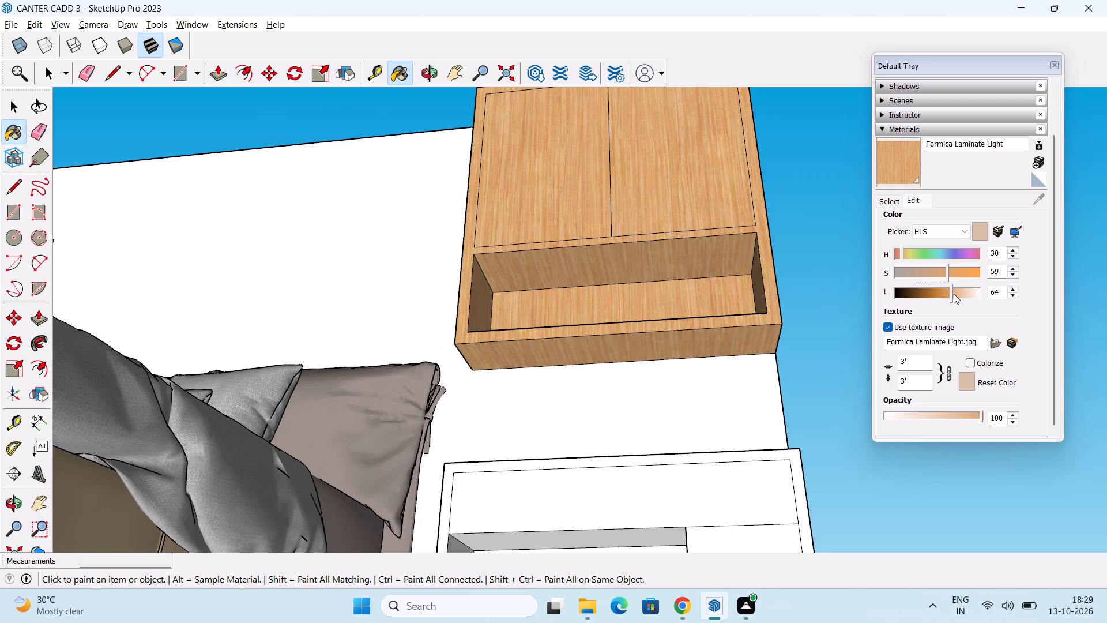
scroll(754, 369, "down", 3)
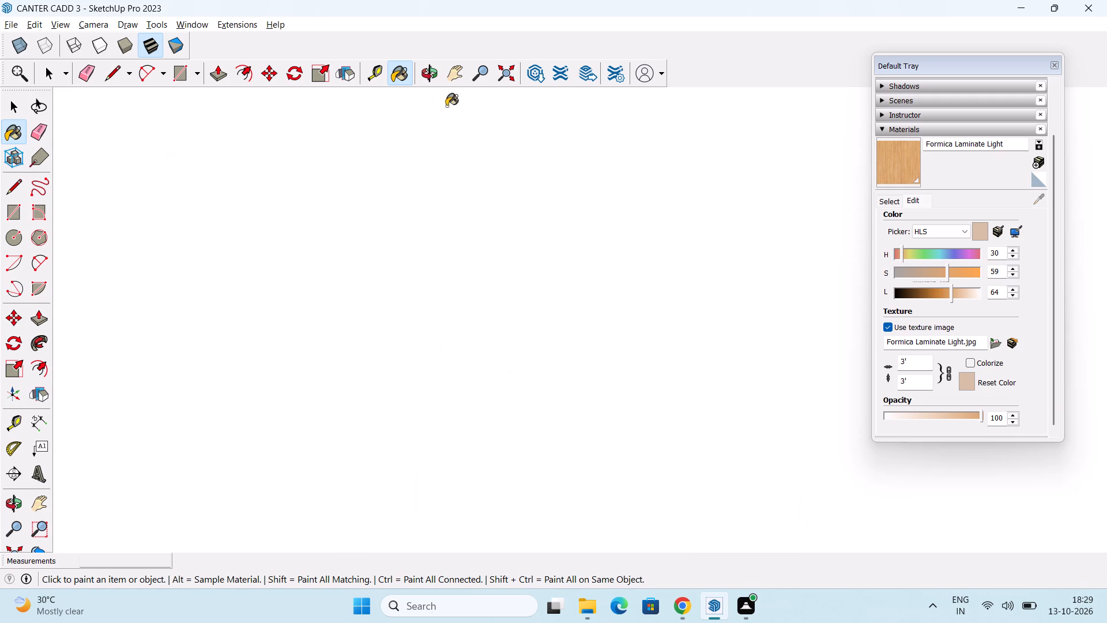
left_click(511, 76)
middle_click_drag(707, 349, 771, 521)
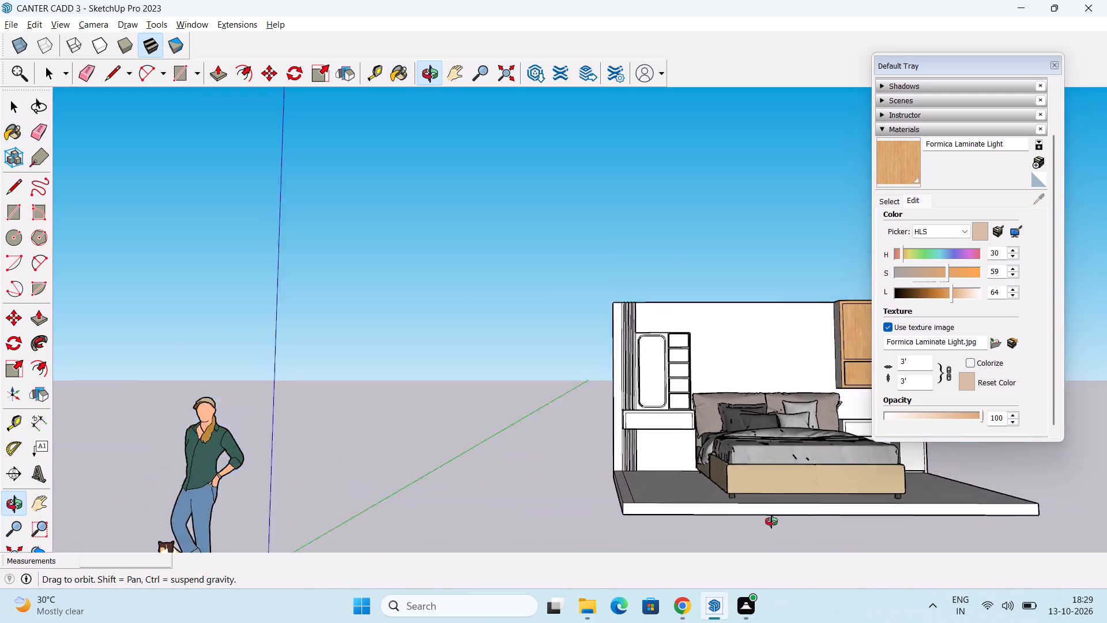
middle_click_drag(771, 521, 775, 526)
middle_click_drag(831, 463, 617, 487, "shift")
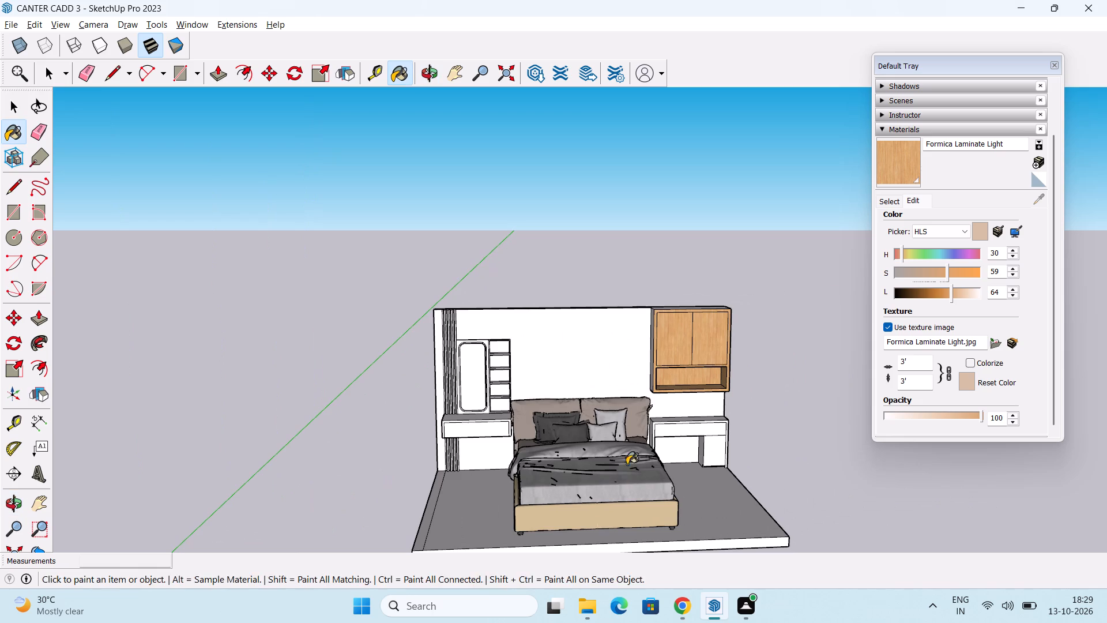
middle_click_drag(628, 433, 763, 490)
scroll(688, 350, "up", 5)
left_click_drag(630, 329, 635, 321)
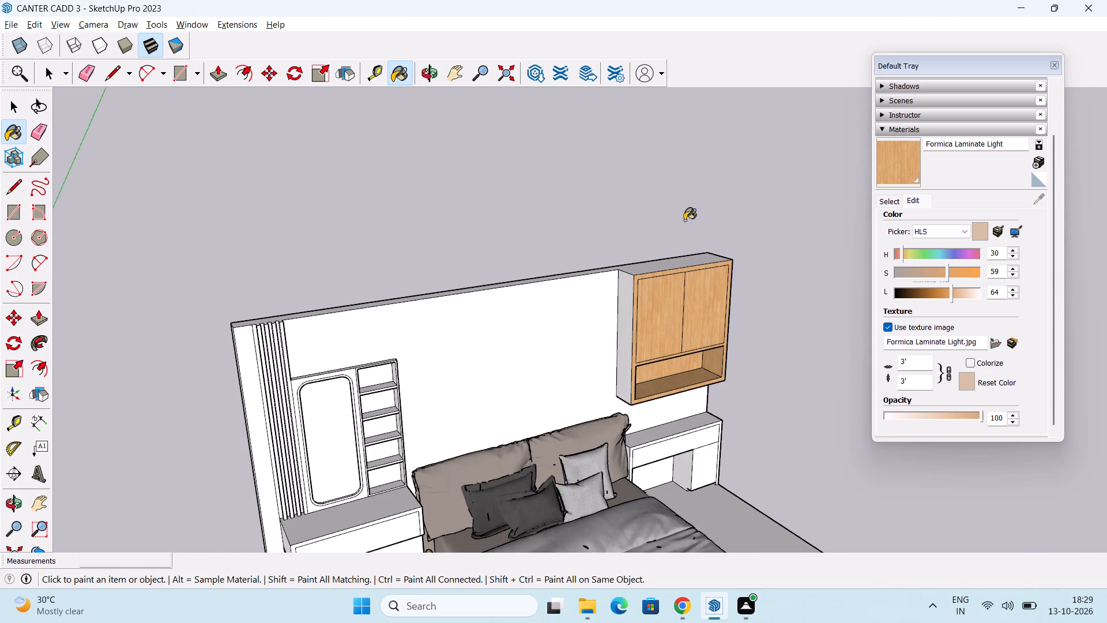
scroll(639, 321, "up", 5)
left_click(619, 309)
middle_click_drag(643, 293, 573, 401)
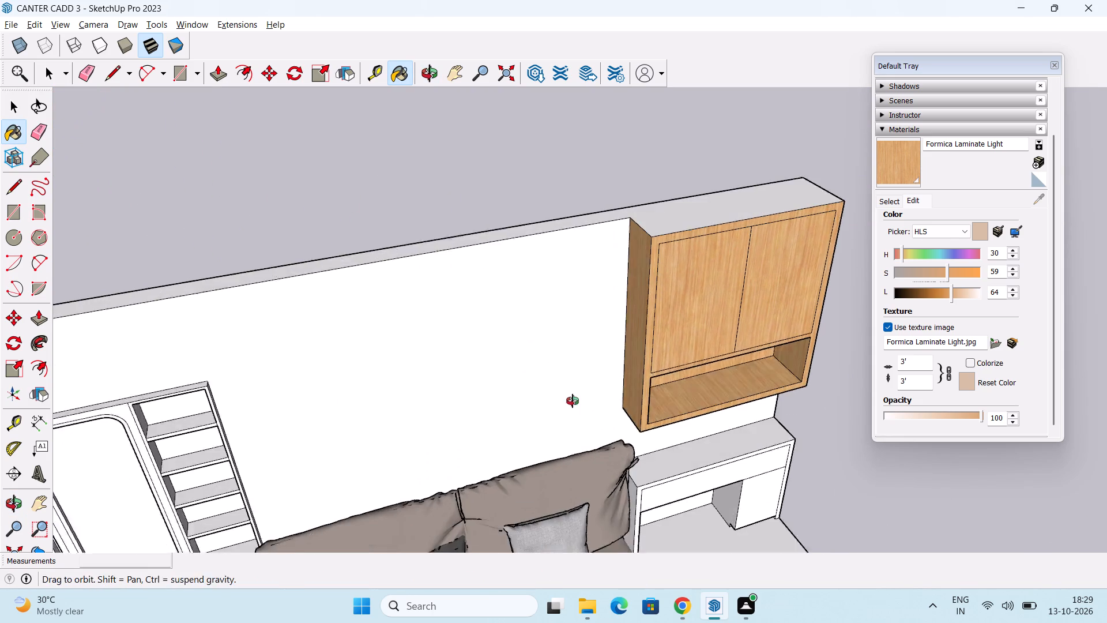
middle_click_drag(573, 401, 571, 404)
left_click(721, 213)
middle_click_drag(759, 436, 604, 269)
middle_click_drag(817, 475, 439, 378)
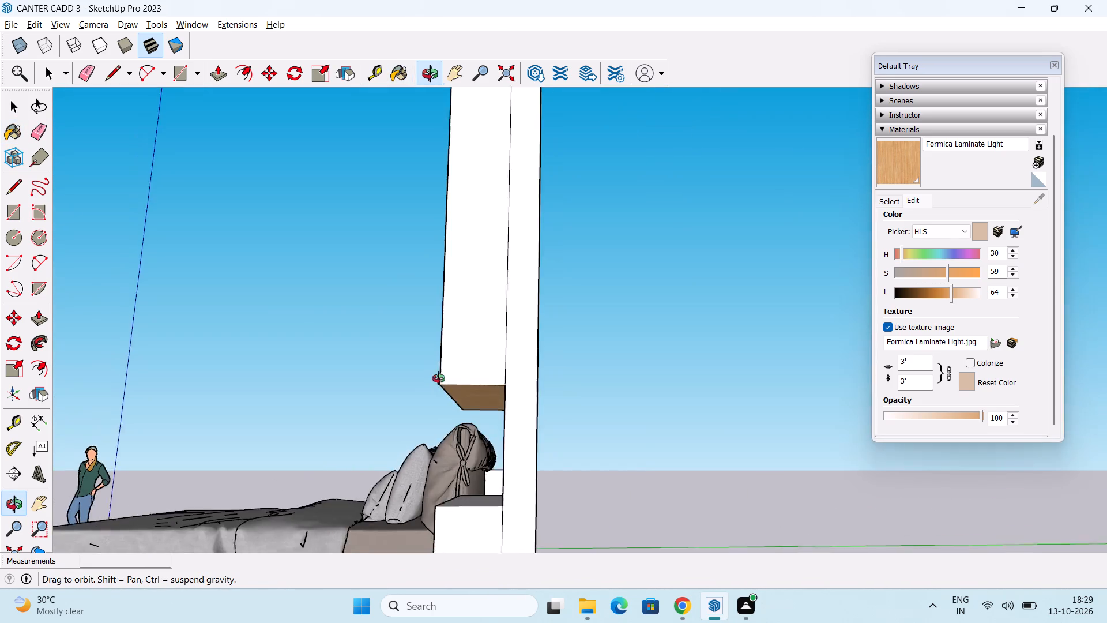
middle_click_drag(439, 378, 460, 420)
left_click(496, 345)
Paint the desk's drawer front, top, outer left side and front frame with Formica Laminate Light.
scroll(524, 346, "down", 7)
middle_click_drag(497, 478, 590, 358)
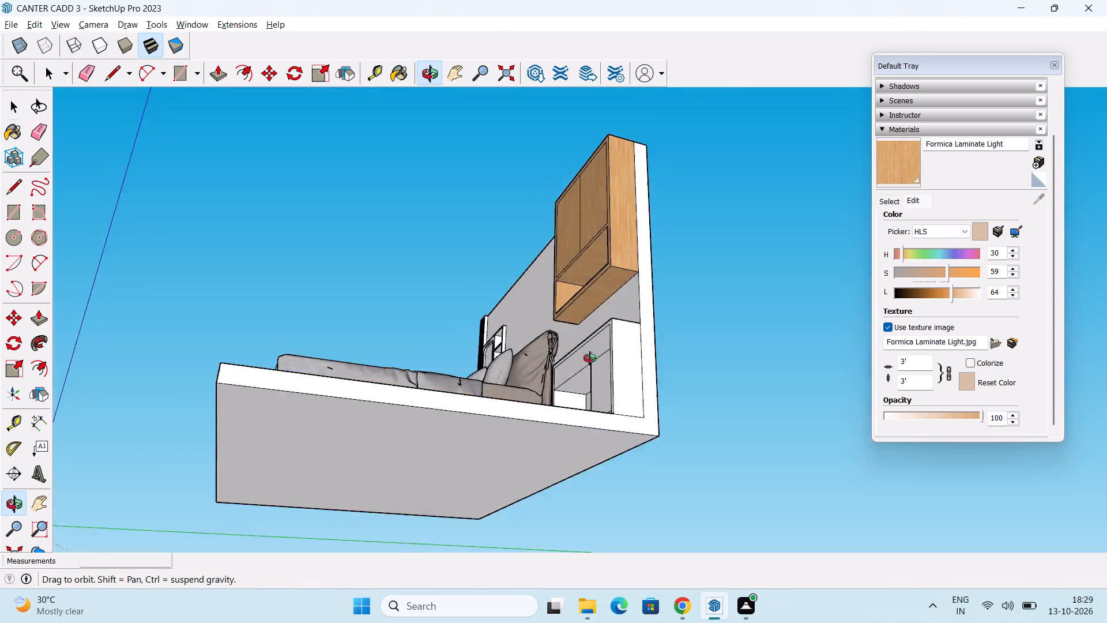
middle_click_drag(590, 358, 814, 482)
scroll(791, 483, "up", 2)
left_click(794, 479)
middle_click_drag(766, 487, 838, 590)
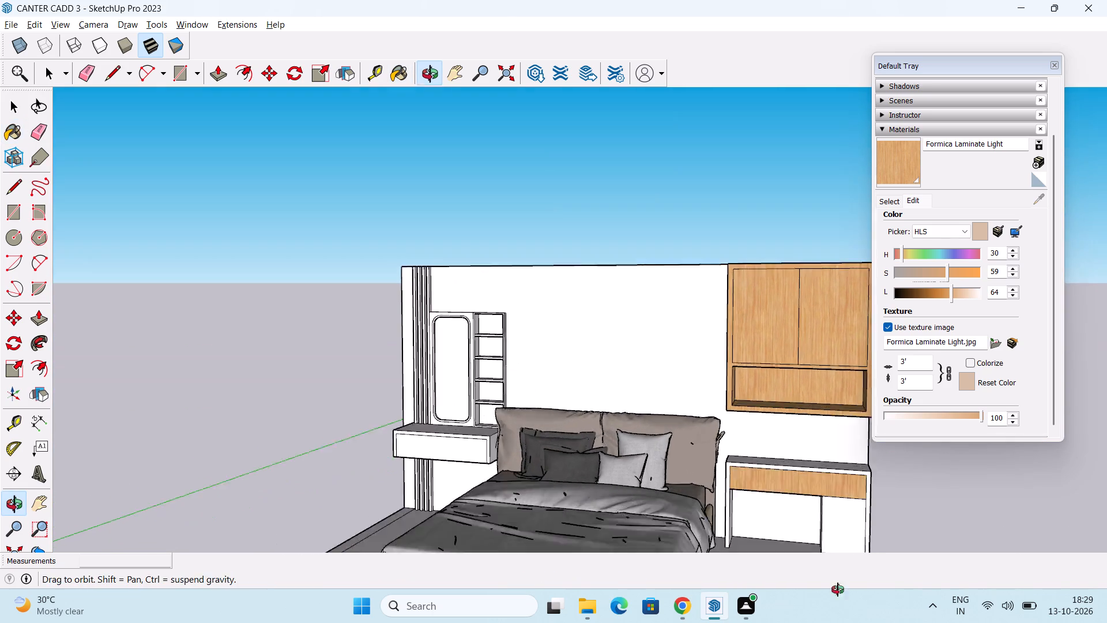
middle_click_drag(838, 590, 856, 600)
scroll(758, 440, "up", 5)
left_click(772, 461)
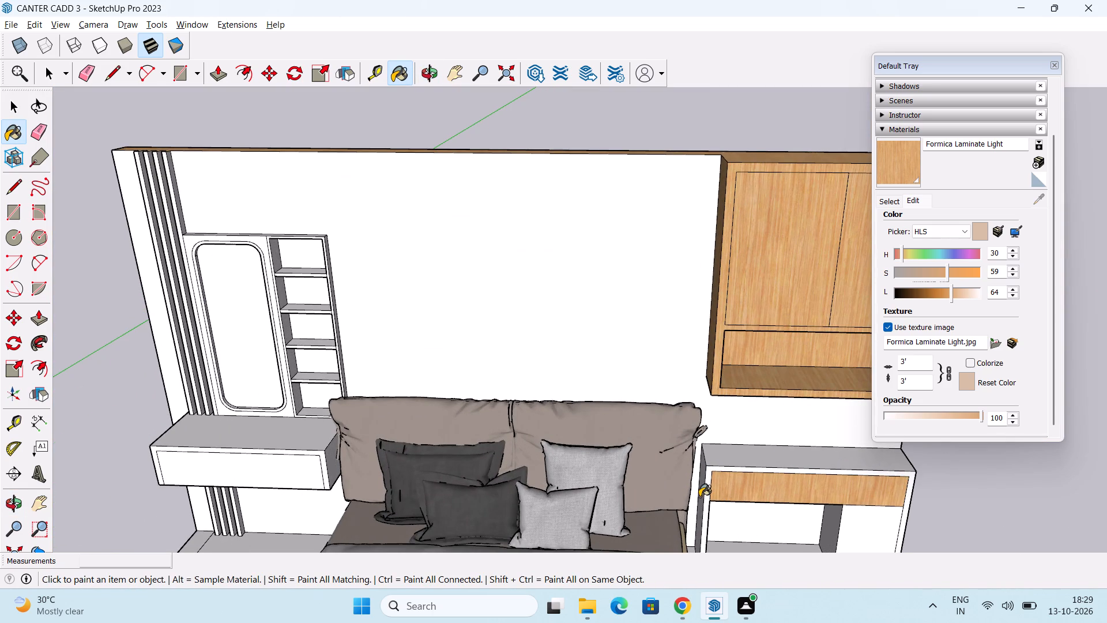
left_click(699, 497)
left_click(705, 486)
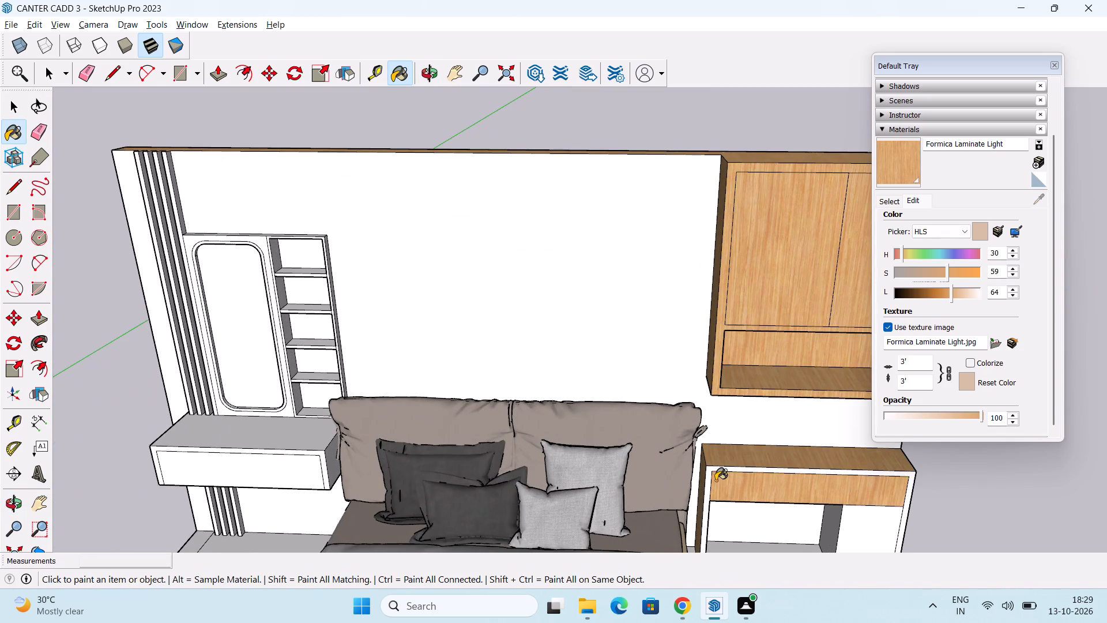
middle_click_drag(716, 487, 528, 427, "shift")
scroll(554, 427, "up", 5)
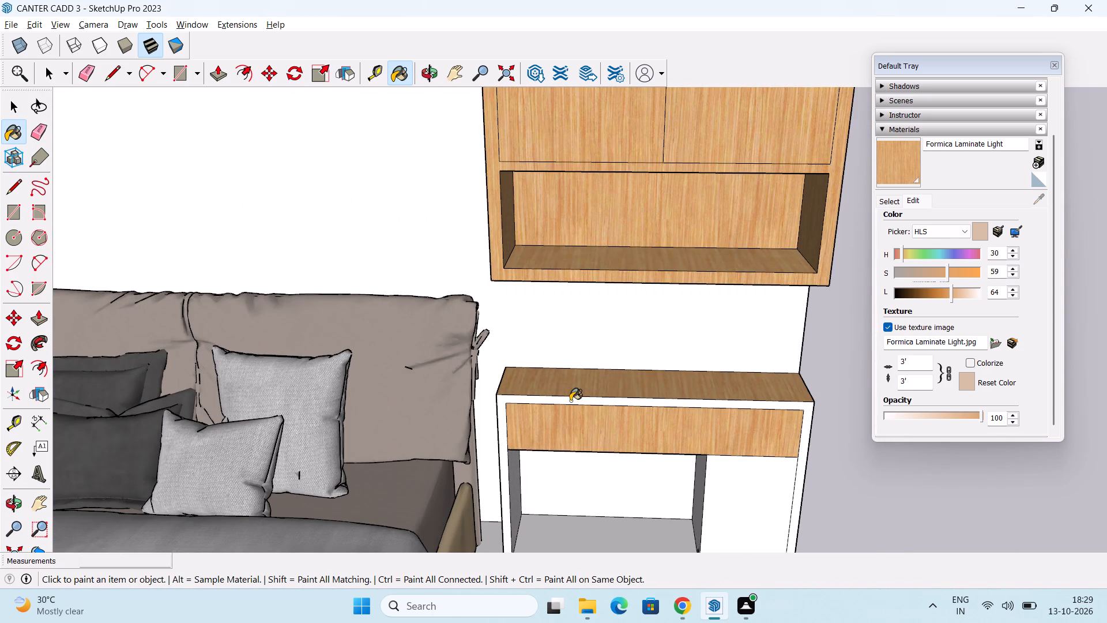
left_click(579, 399)
Paint both sides of the desk's knee space and the door of its lower cabinet with Formica Laminate Light.
middle_click_drag(656, 505, 572, 375)
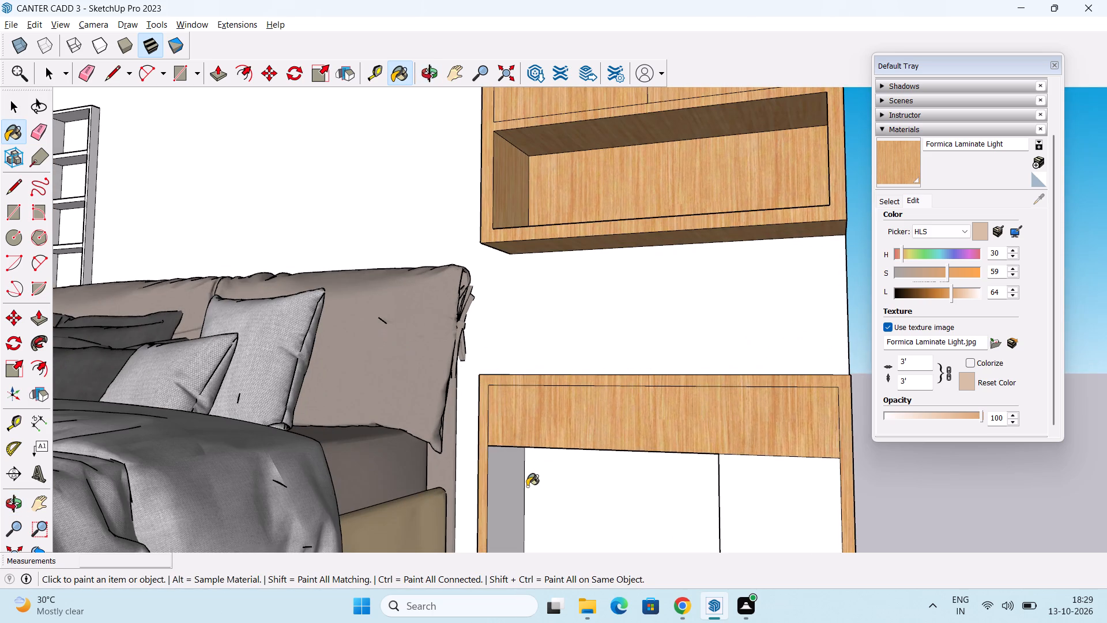
left_click(507, 504)
middle_click_drag(642, 509, 640, 373)
middle_click_drag(671, 461, 779, 421)
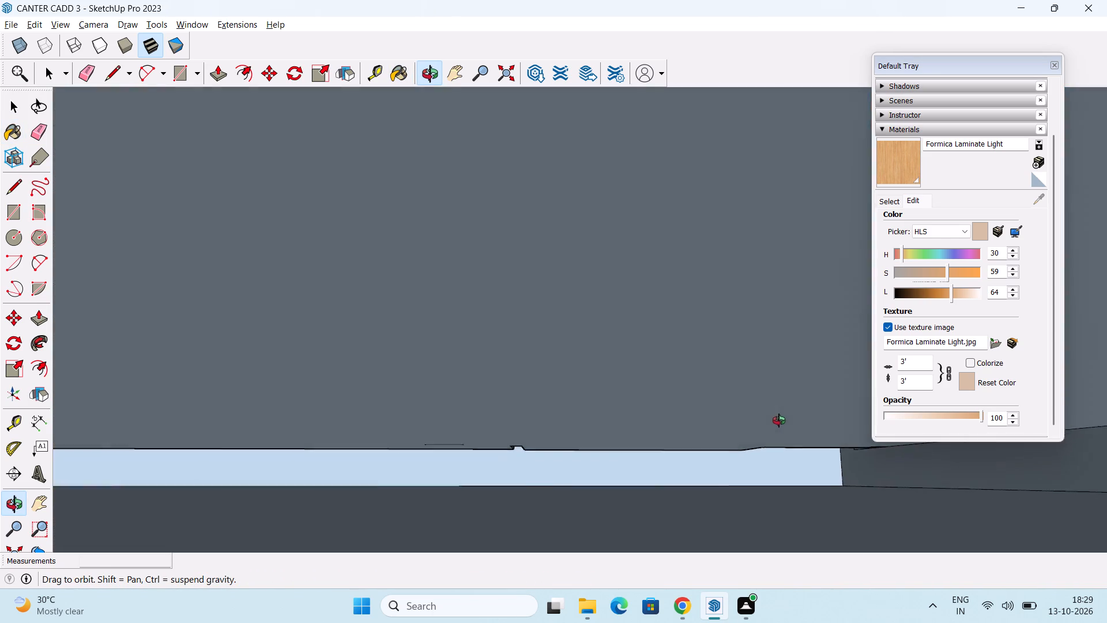
middle_click_drag(779, 421, 733, 531)
left_click(780, 426)
scroll(736, 560, "up", 8)
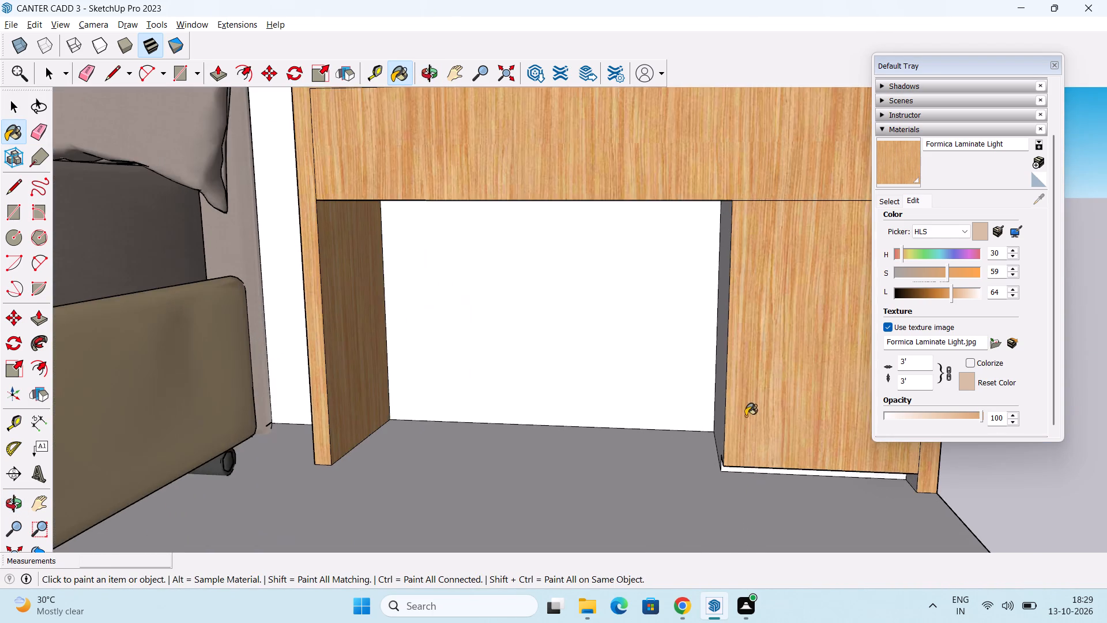
scroll(729, 507, "up", 2)
middle_click_drag(728, 493, 754, 511)
left_click(722, 376)
Paint the recessed plinth below the desk's lower cabinet with Formica Laminate Light.
scroll(750, 487, "up", 2)
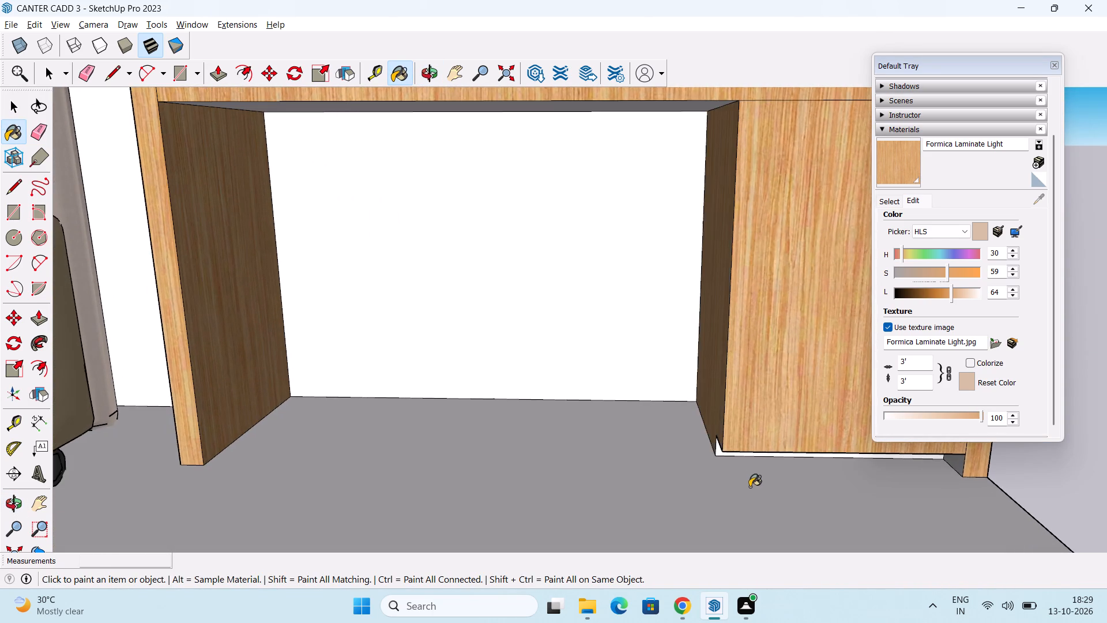
middle_click_drag(750, 487, 760, 393)
scroll(757, 451, "up", 2)
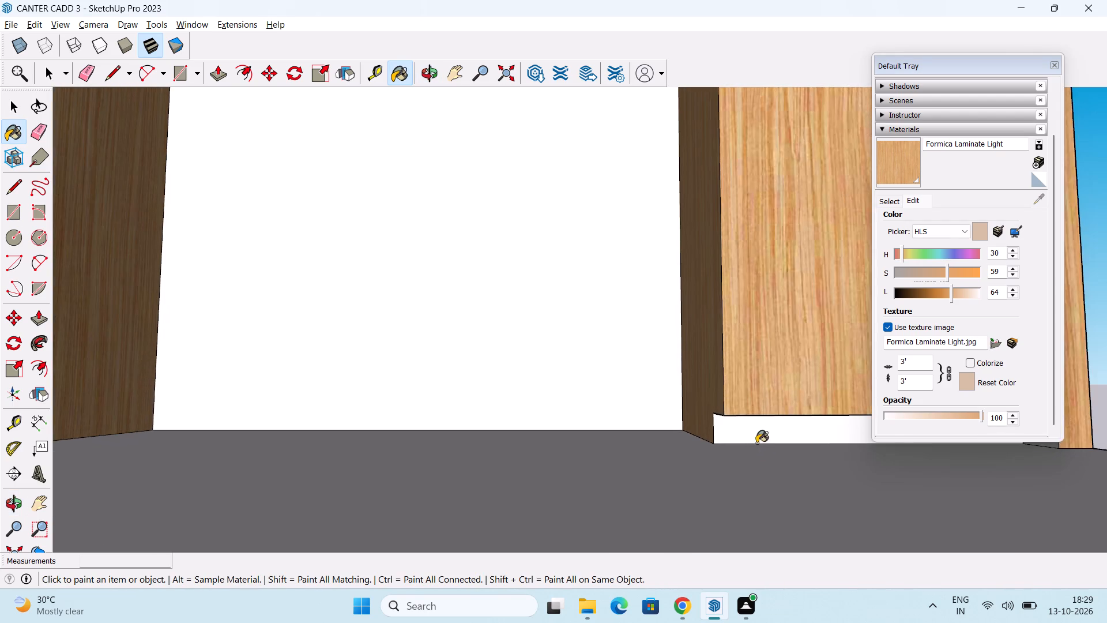
scroll(756, 443, "up", 3)
left_click(751, 434)
middle_click_drag(751, 434, 817, 426)
scroll(796, 411, "up", 10)
middle_click_drag(767, 408, 767, 383)
left_click(731, 356)
Paint the fronts of the four vertical wall slats above the dressing unit's drawer with Formica Laminate Light.
scroll(714, 329, "down", 6)
middle_click_drag(605, 235, 580, 440)
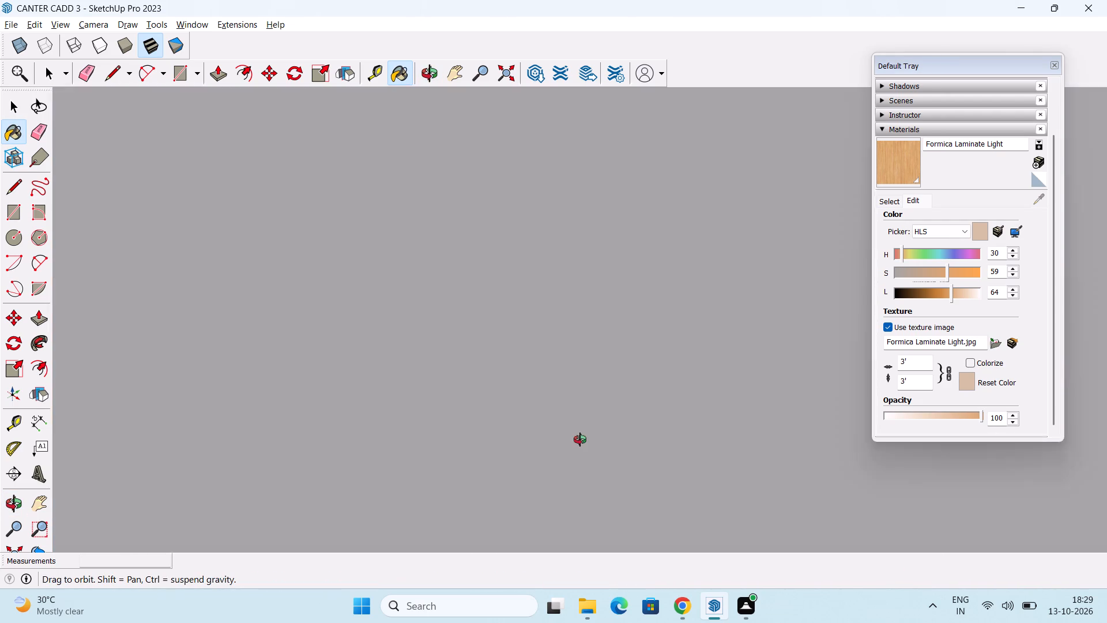
middle_click_drag(580, 440, 579, 445)
scroll(587, 360, "down", 16)
scroll(602, 297, "down", 2)
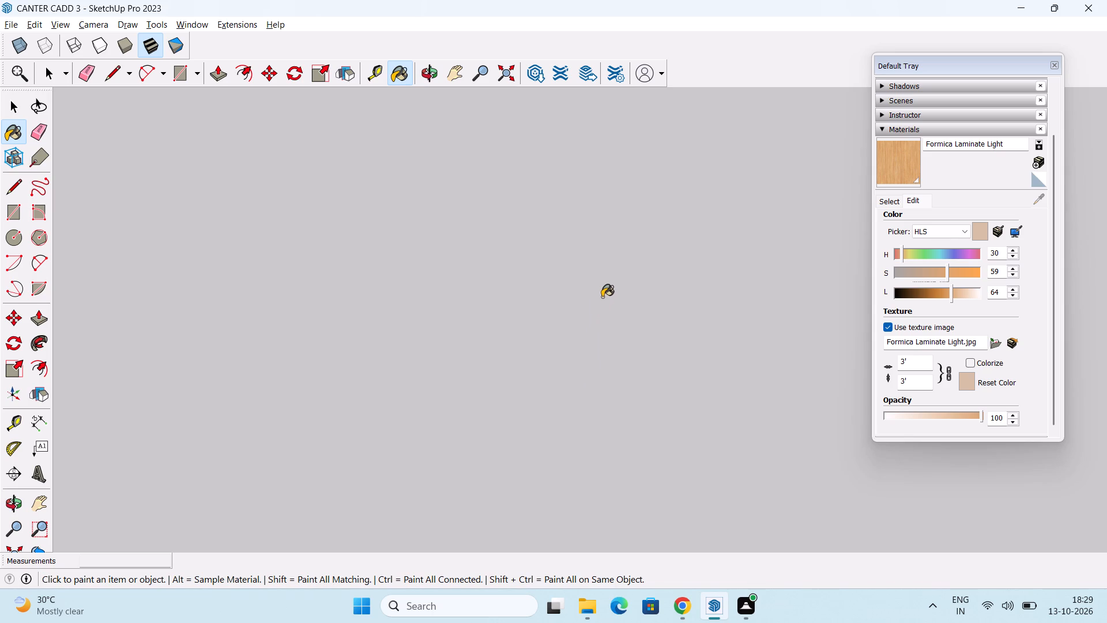
scroll(605, 297, "down", 12)
left_click(510, 73)
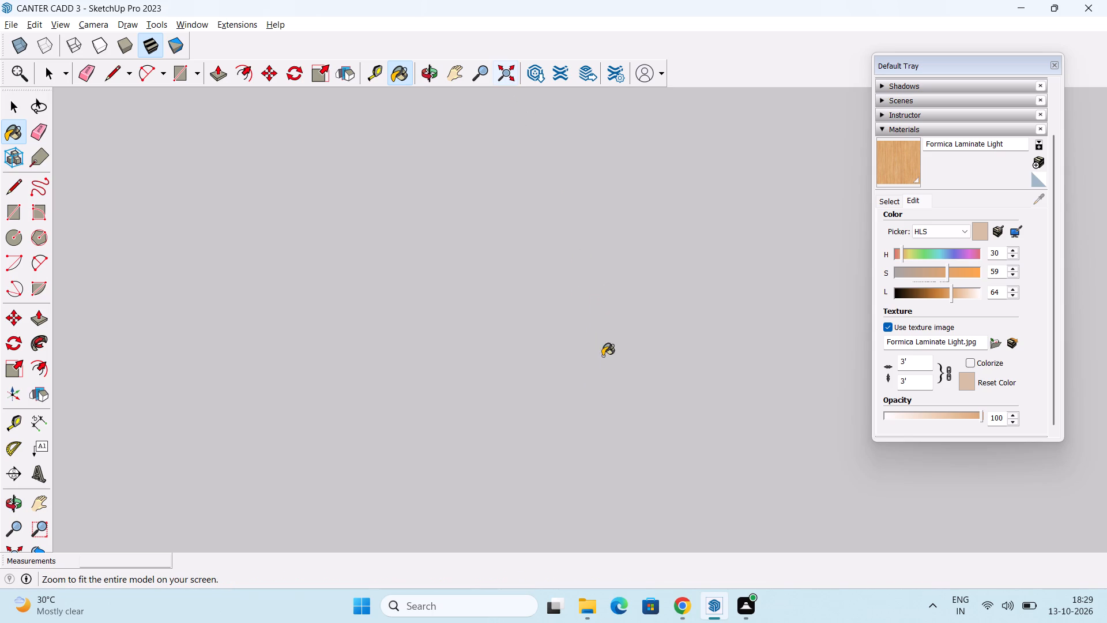
middle_click_drag(656, 429, 558, 482, "shift")
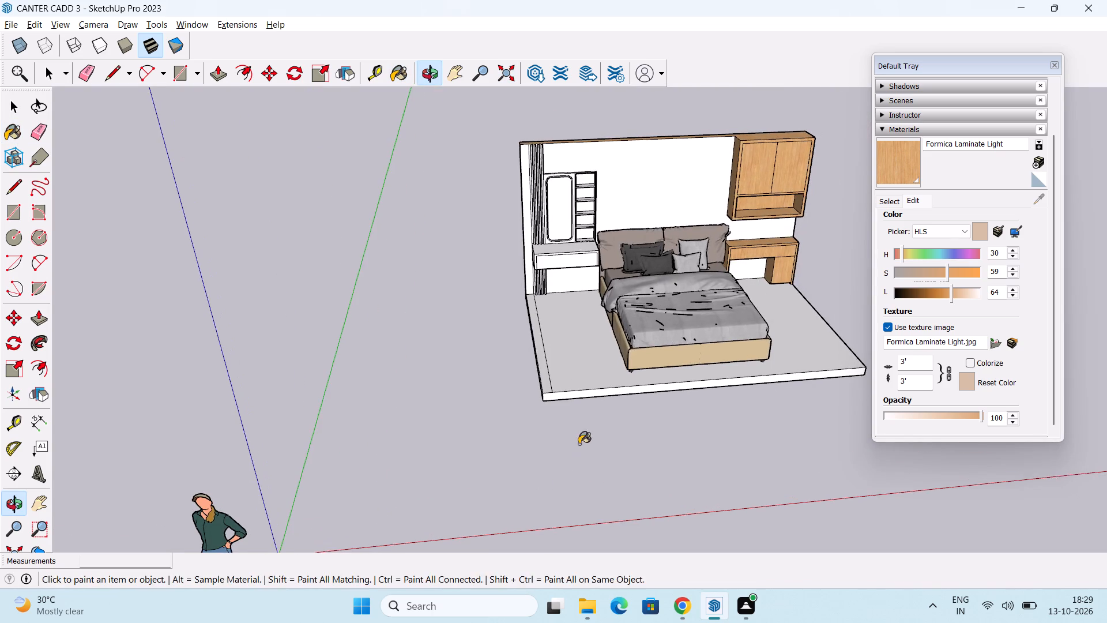
middle_click_drag(602, 412, 533, 445)
middle_click_drag(653, 291, 624, 407, "shift")
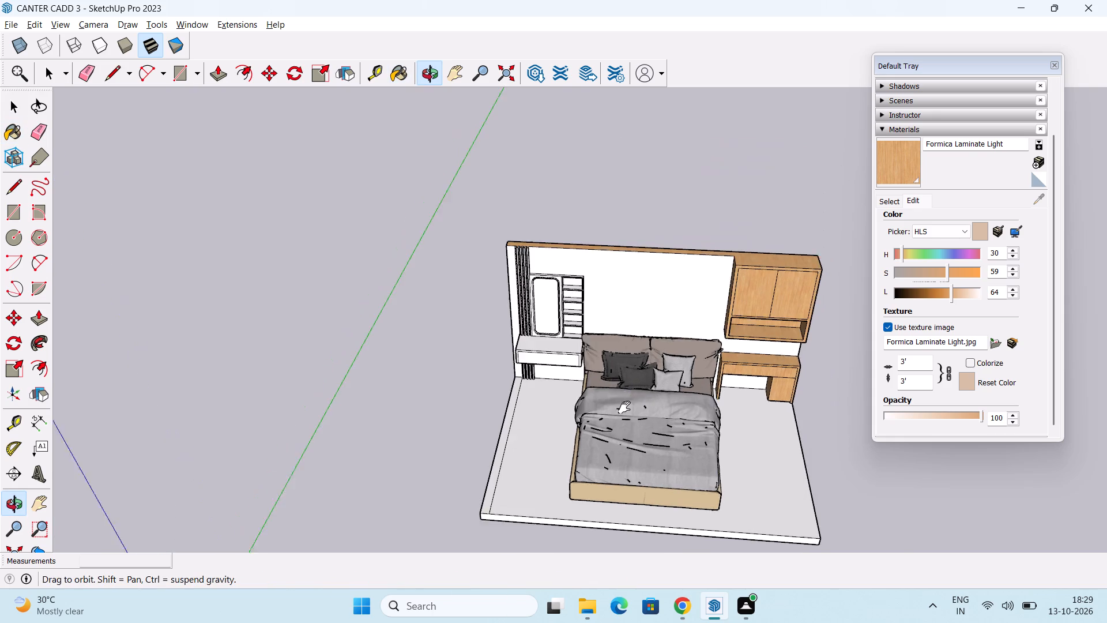
middle_click_drag(624, 407, 623, 413, "shift")
scroll(563, 363, "up", 3)
scroll(520, 344, "up", 7)
middle_click_drag(461, 226, 516, 295)
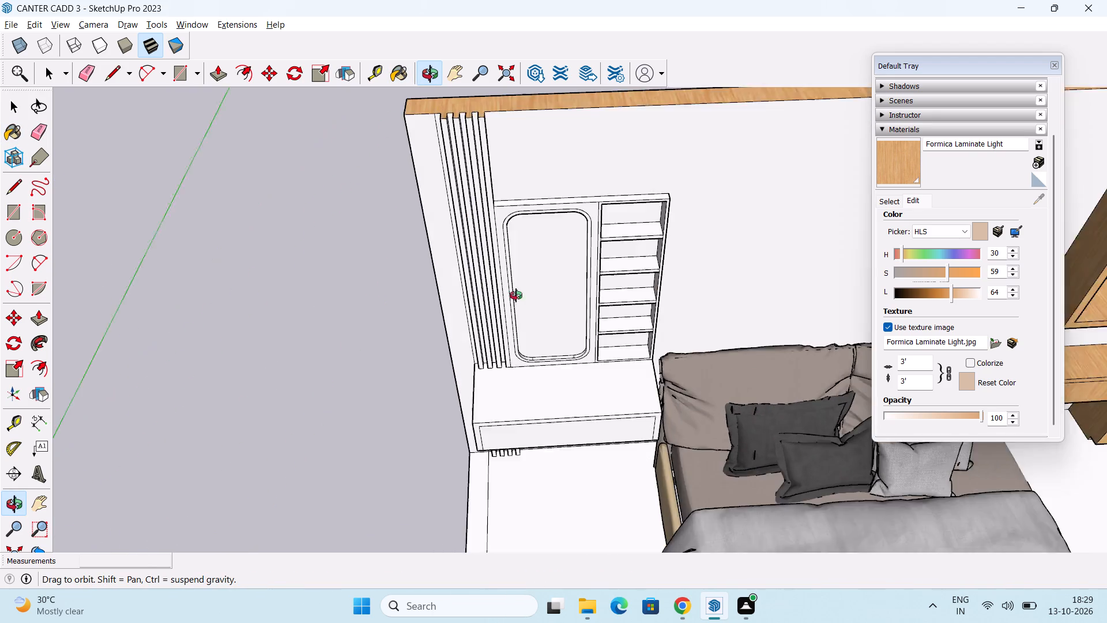
middle_click_drag(516, 295, 620, 231)
scroll(522, 206, "up", 3)
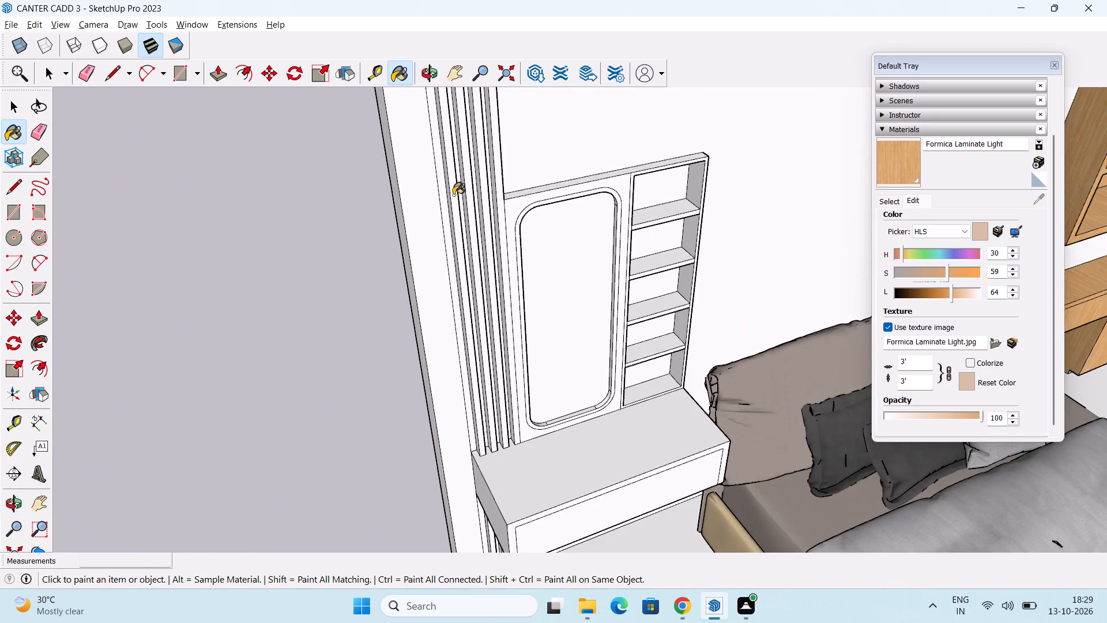
middle_click_drag(453, 195, 445, 294)
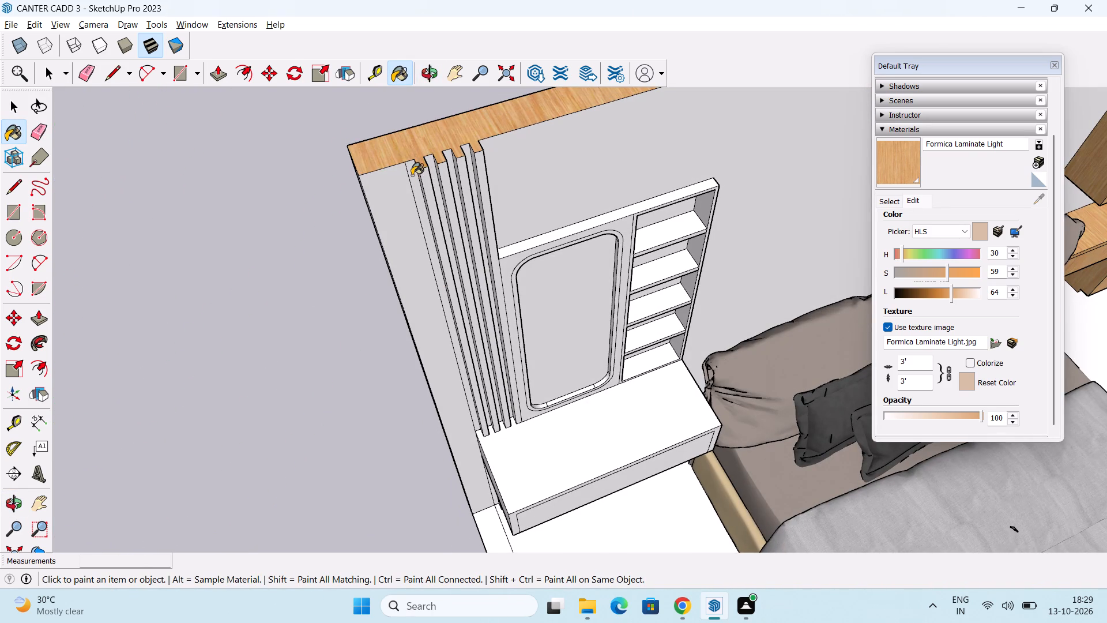
left_click(485, 189)
middle_click_drag(552, 222, 471, 228)
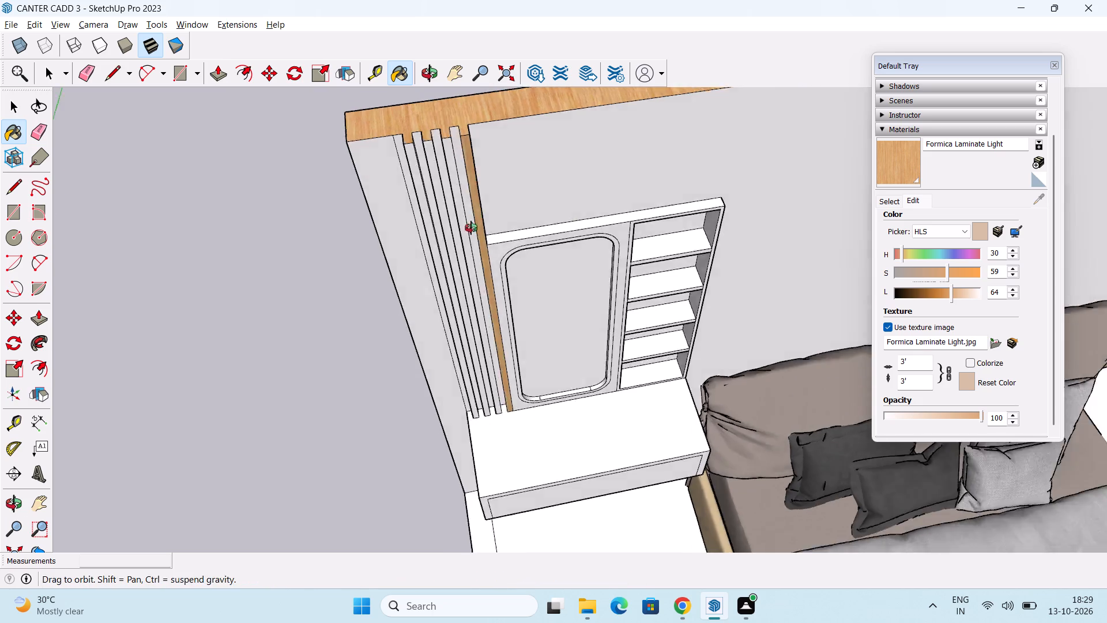
middle_click_drag(471, 228, 462, 232)
scroll(466, 186, "up", 2)
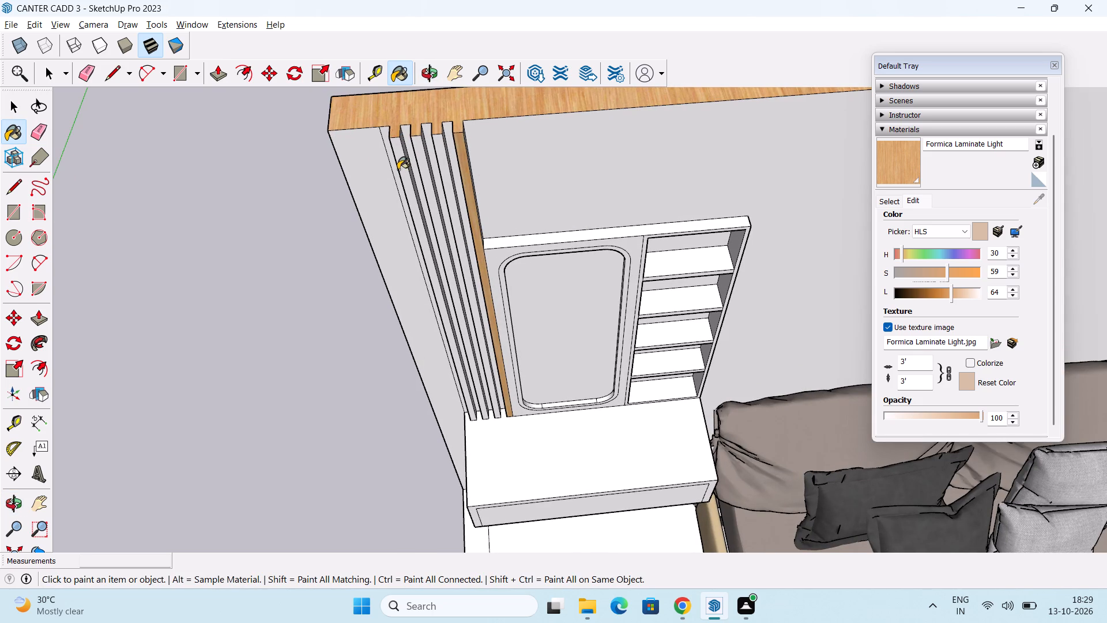
left_click(398, 170)
left_click(376, 130)
left_click(400, 127)
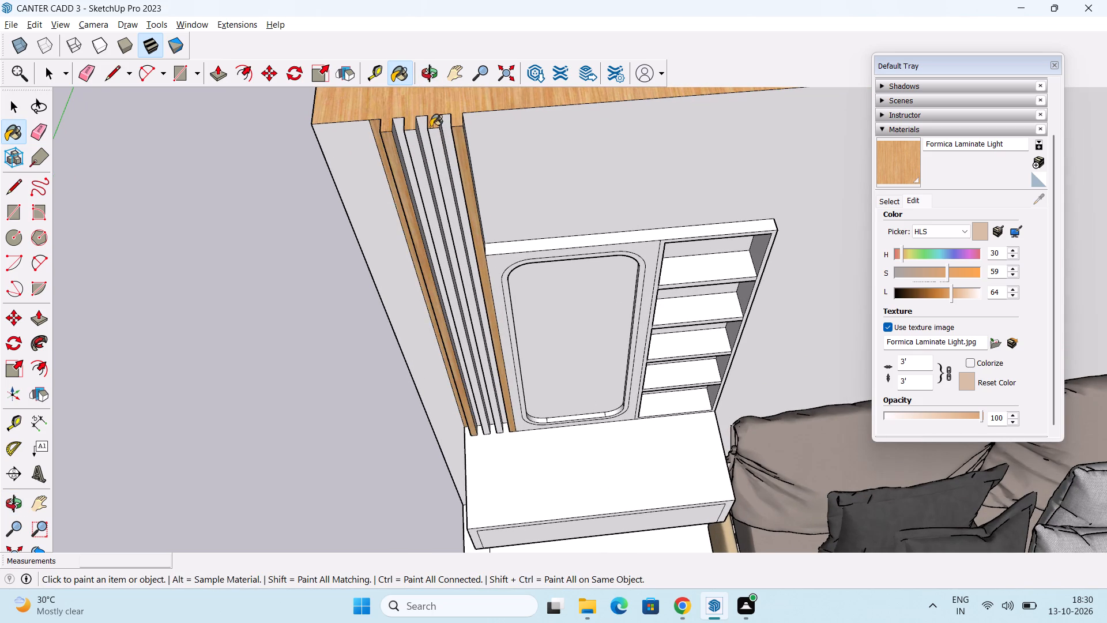
left_click(424, 126)
left_click(399, 123)
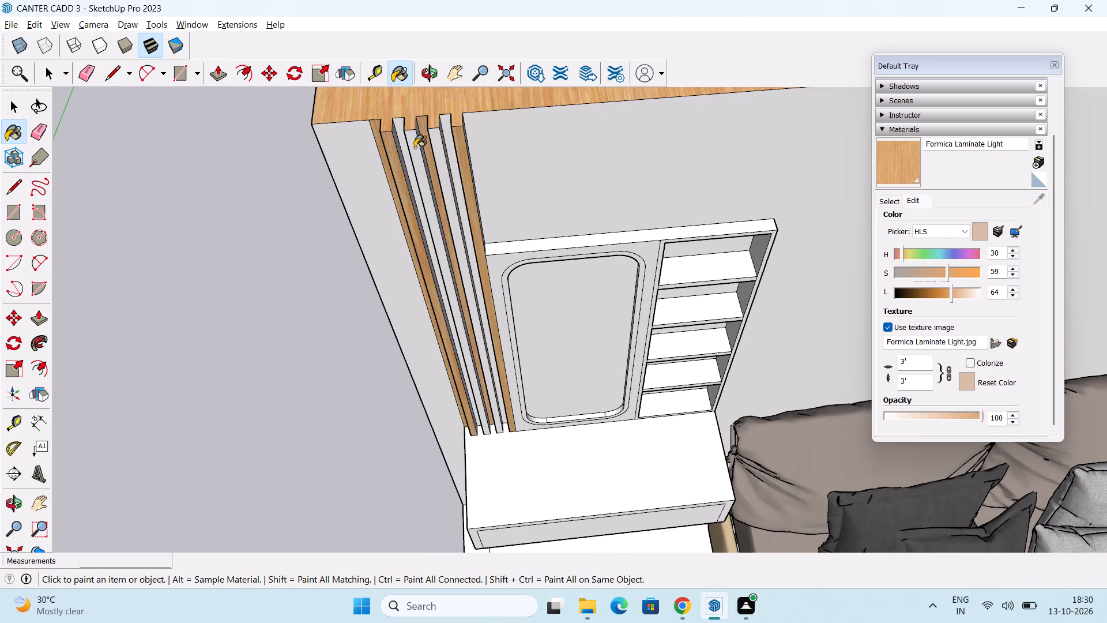
left_click(415, 147)
left_click(445, 129)
left_click(436, 148)
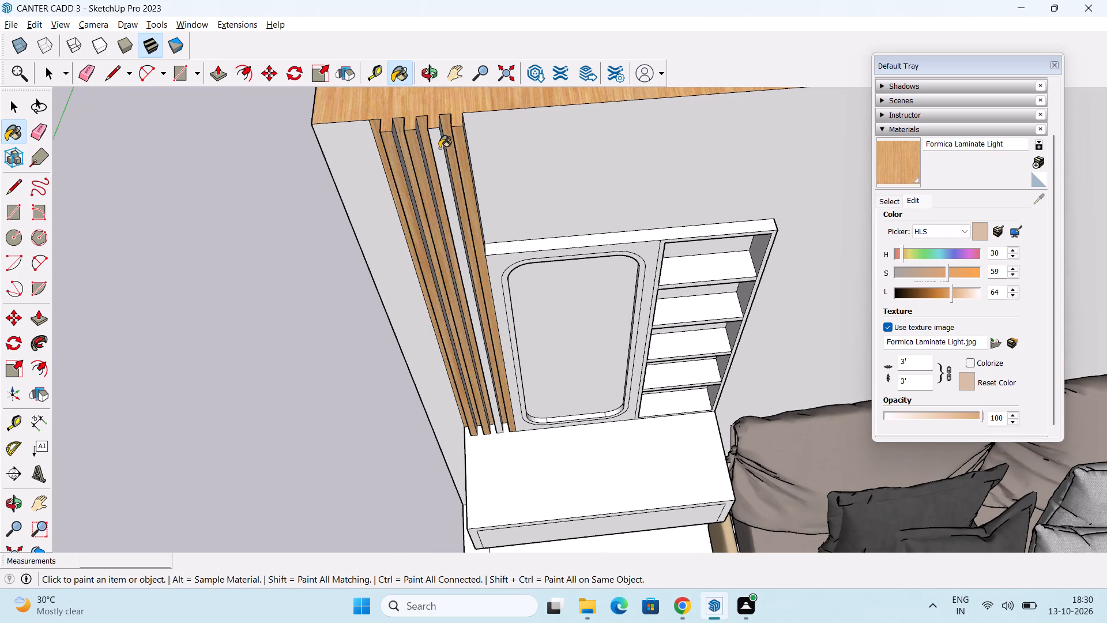
Paint the right-hand side faces of the four upper wall slats with Formica Laminate Light.
middle_click_drag(443, 243, 342, 188)
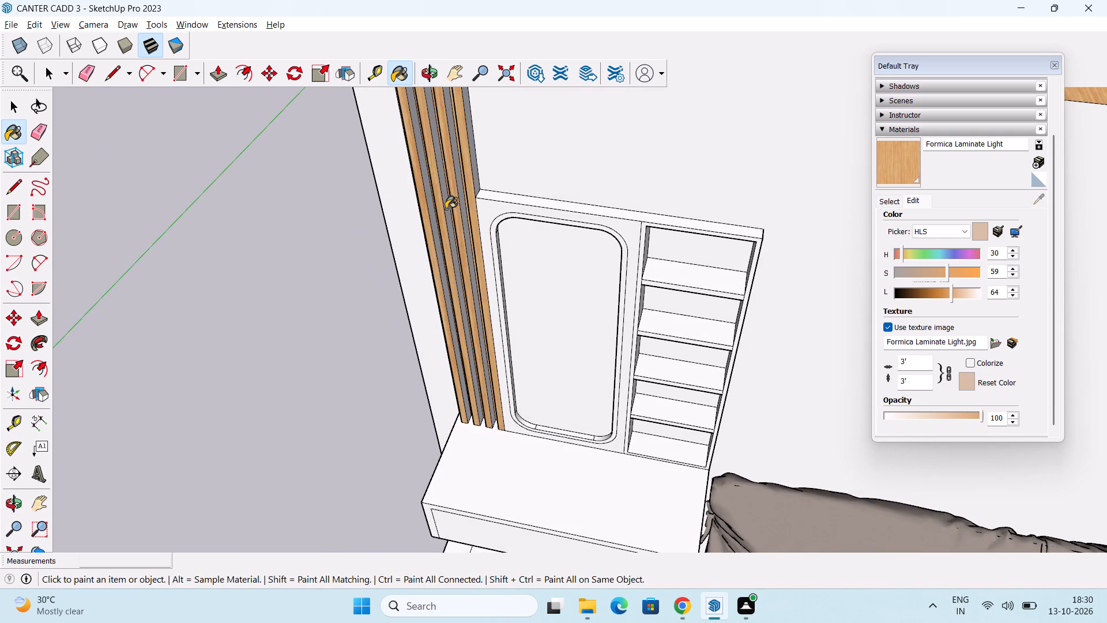
middle_click_drag(446, 209, 449, 348)
scroll(517, 243, "up", 6)
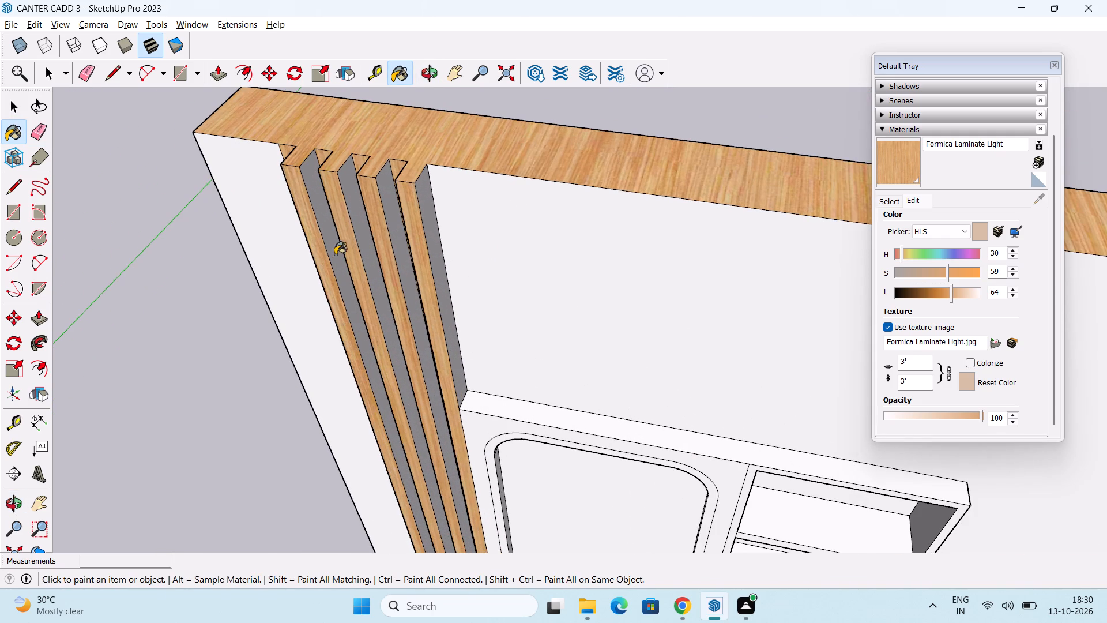
left_click(332, 253)
left_click(367, 249)
left_click(405, 250)
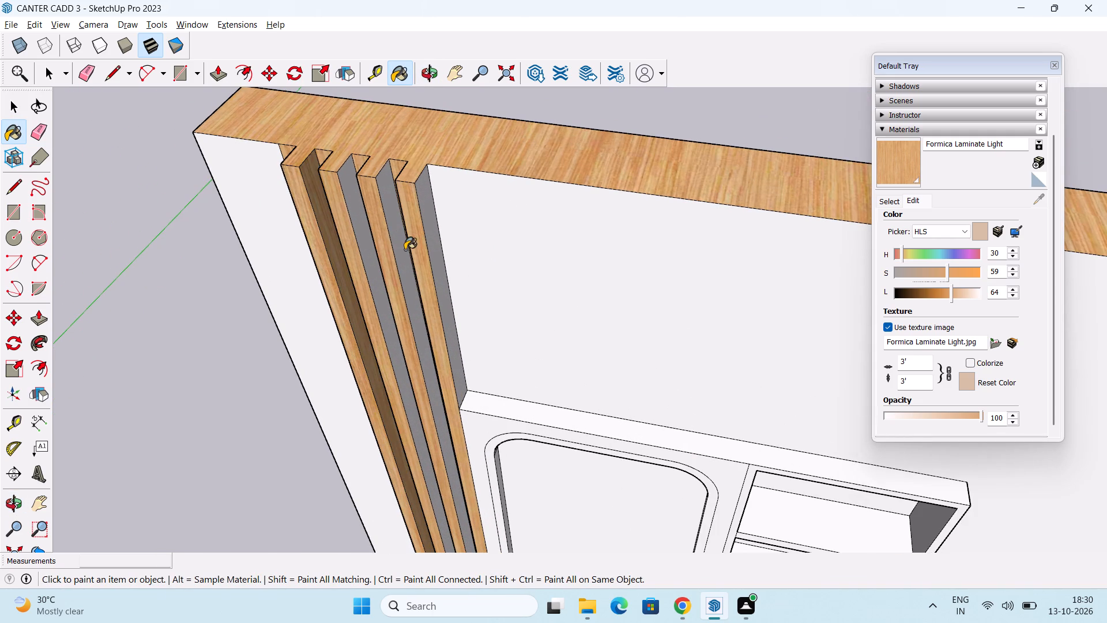
left_click(436, 258)
Paint the remaining white faces in the gaps between the upper wall slats with Formica Laminate Light.
scroll(496, 363, "down", 3)
middle_click_drag(477, 417, 760, 333)
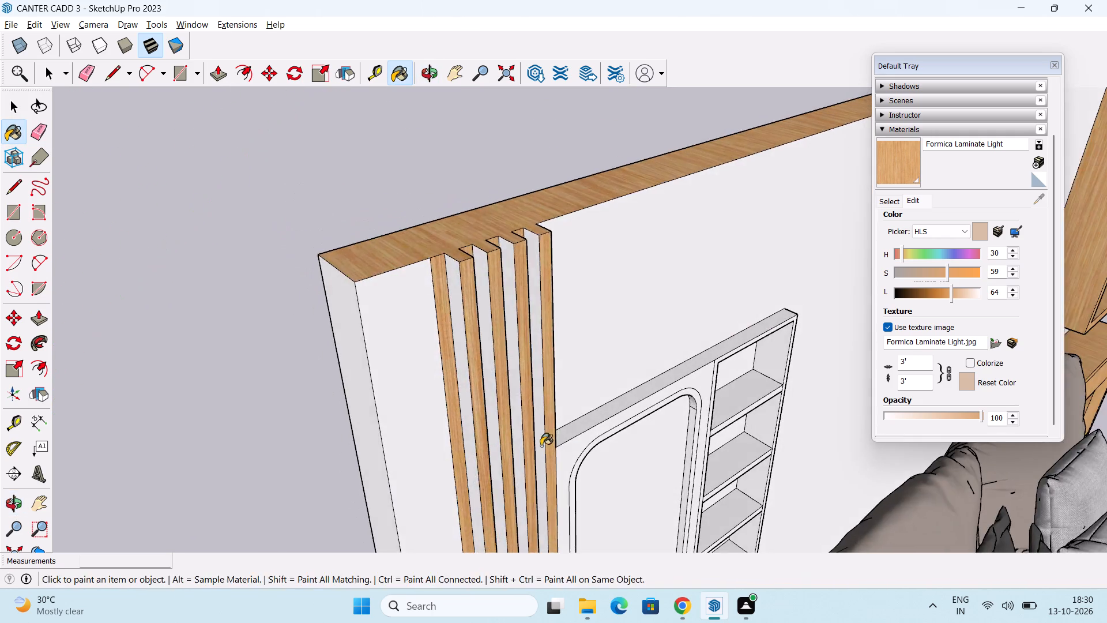
middle_click_drag(543, 445, 627, 381)
left_click(539, 302)
middle_click_drag(564, 293, 539, 319)
left_click(537, 262)
left_click(559, 239)
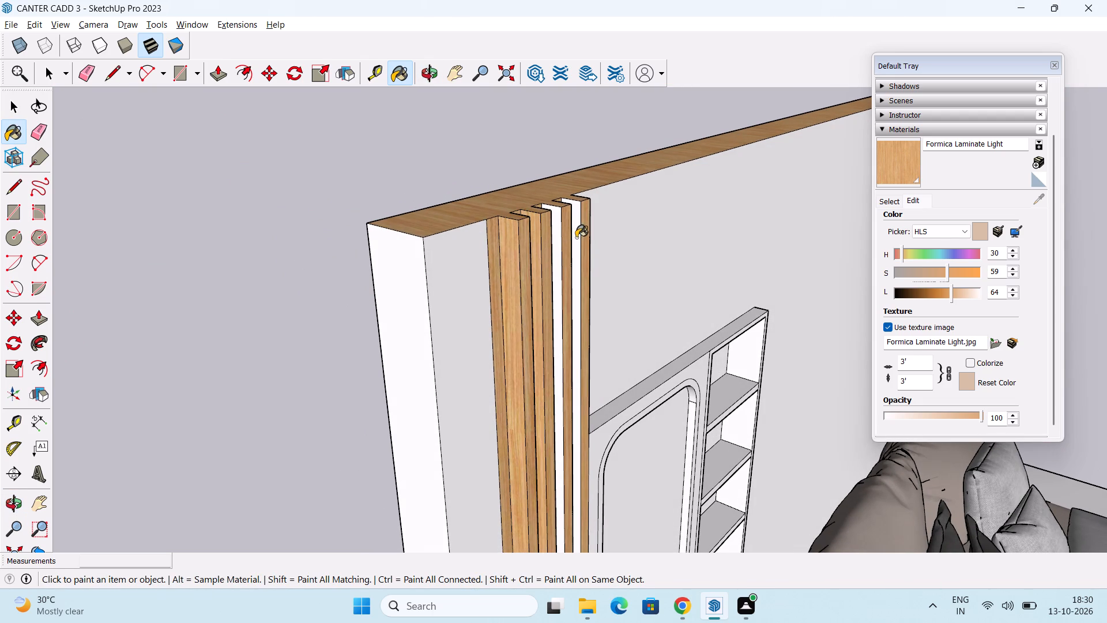
left_click(577, 235)
Paint the fronts and left-hand sides of the wall slats below the dressing unit's drawer with Formica Laminate Light.
scroll(601, 284, "down", 7)
middle_click_drag(632, 487, 549, 201)
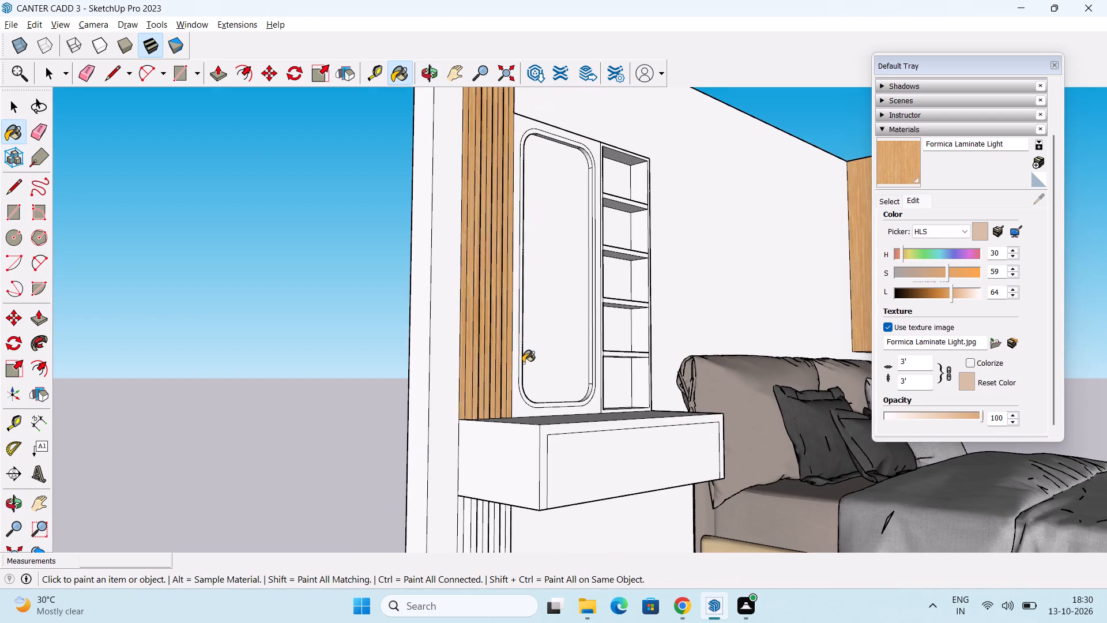
middle_click_drag(523, 370, 526, 266)
middle_click_drag(537, 479, 514, 311)
middle_click_drag(542, 388, 589, 391)
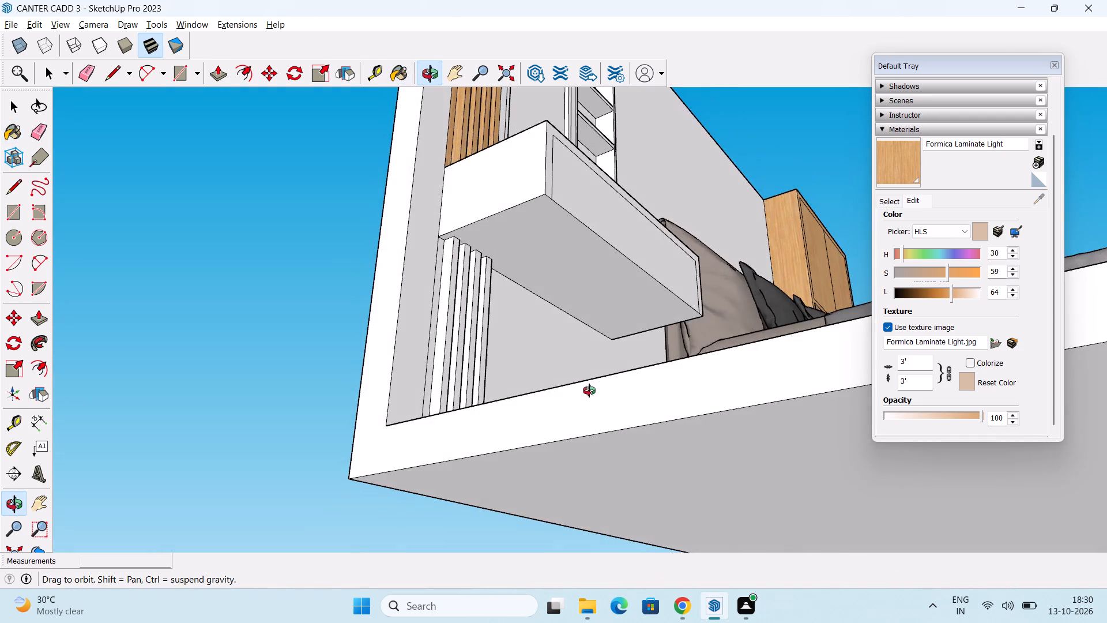
middle_click_drag(589, 391, 643, 534)
scroll(513, 323, "up", 5)
middle_click_drag(481, 381, 448, 406)
left_click(427, 356)
left_click(437, 358)
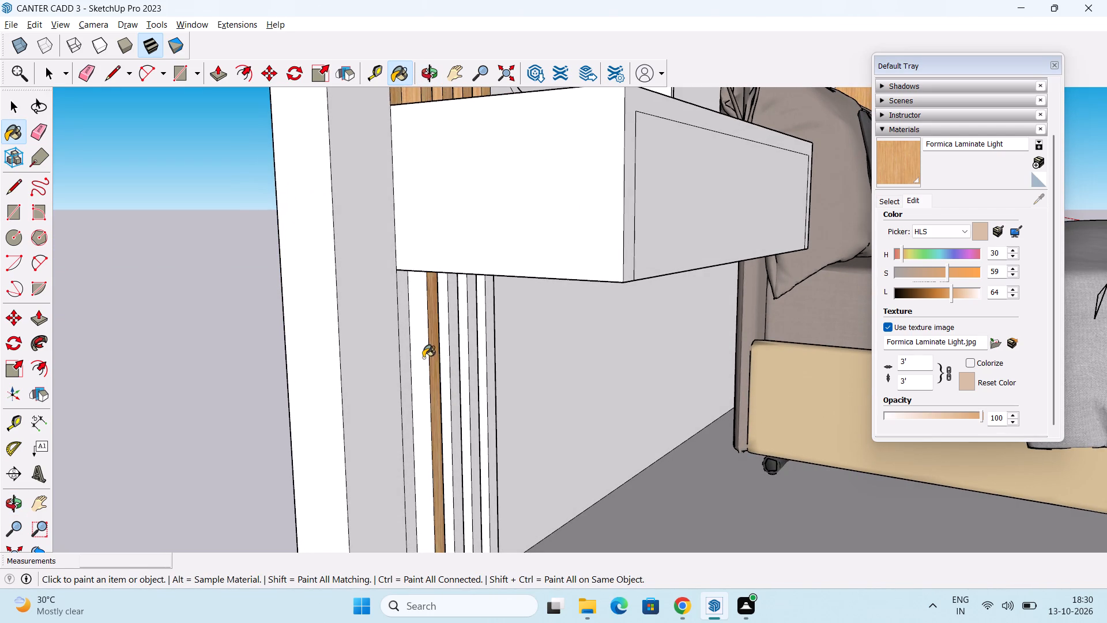
left_click(406, 357)
left_click_drag(426, 355, 435, 356)
left_click(447, 353)
left_click(417, 354)
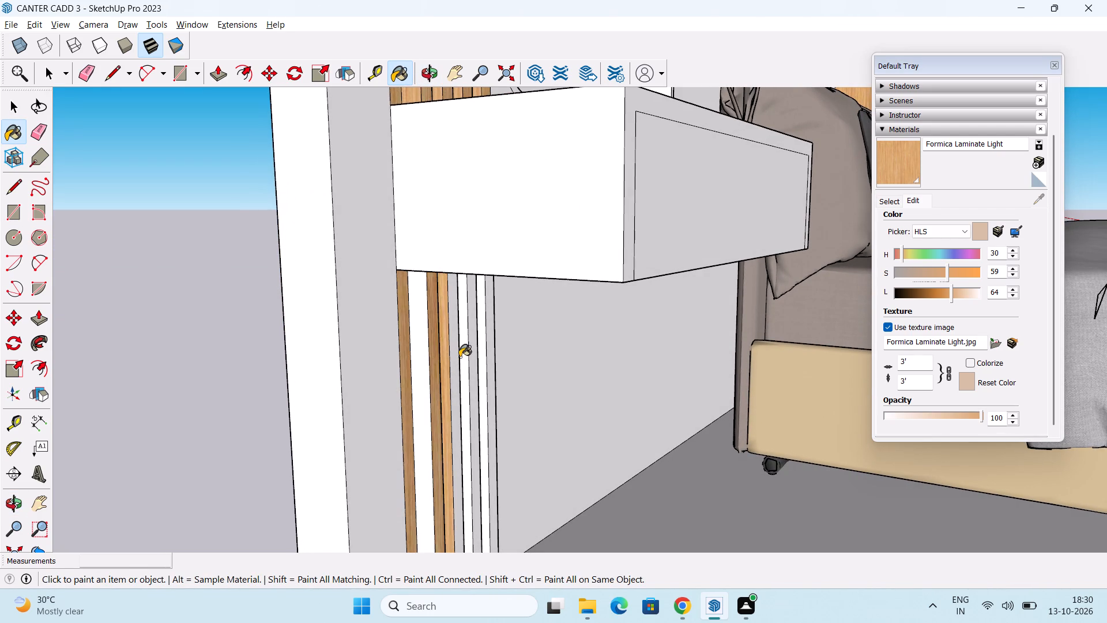
left_click(457, 355)
left_click(472, 355)
left_click(485, 356)
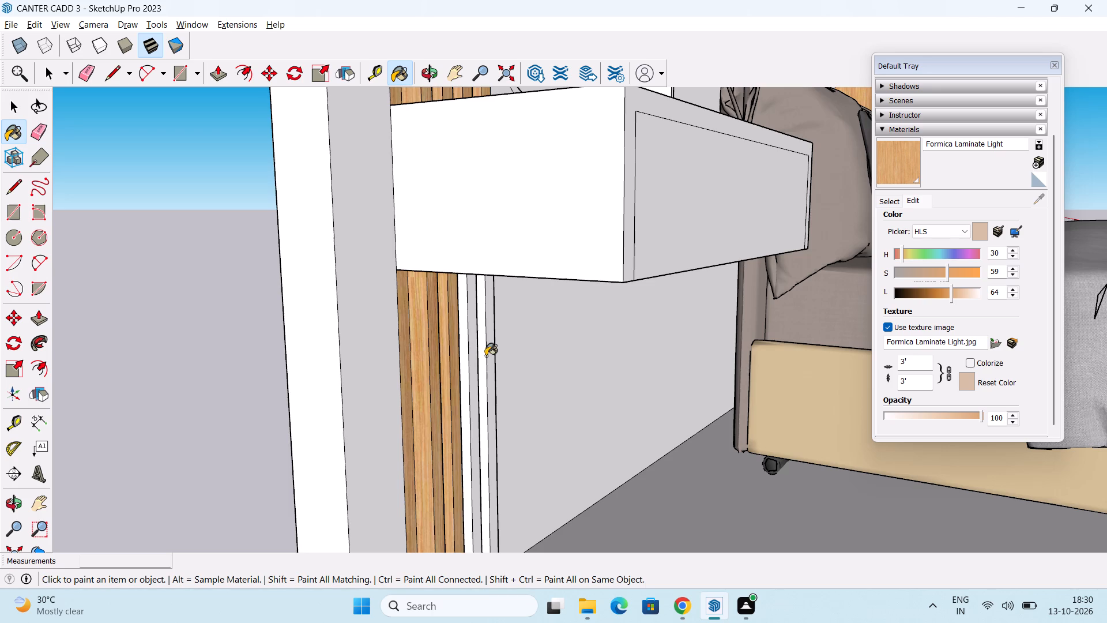
left_click(492, 355)
left_click(466, 358)
Paint the right-hand sides of the lower wall slats and the recesses between them with Formica Laminate Light.
middle_click_drag(509, 378, 204, 358)
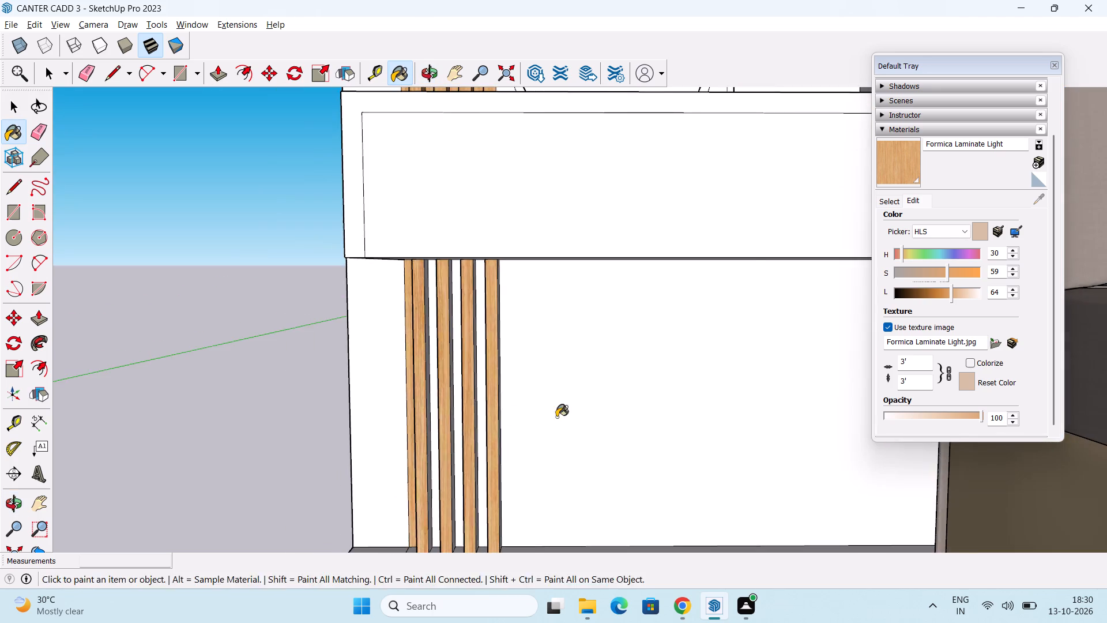
middle_click_drag(556, 417, 383, 416)
middle_click_drag(437, 404, 466, 419)
scroll(518, 397, "up", 4)
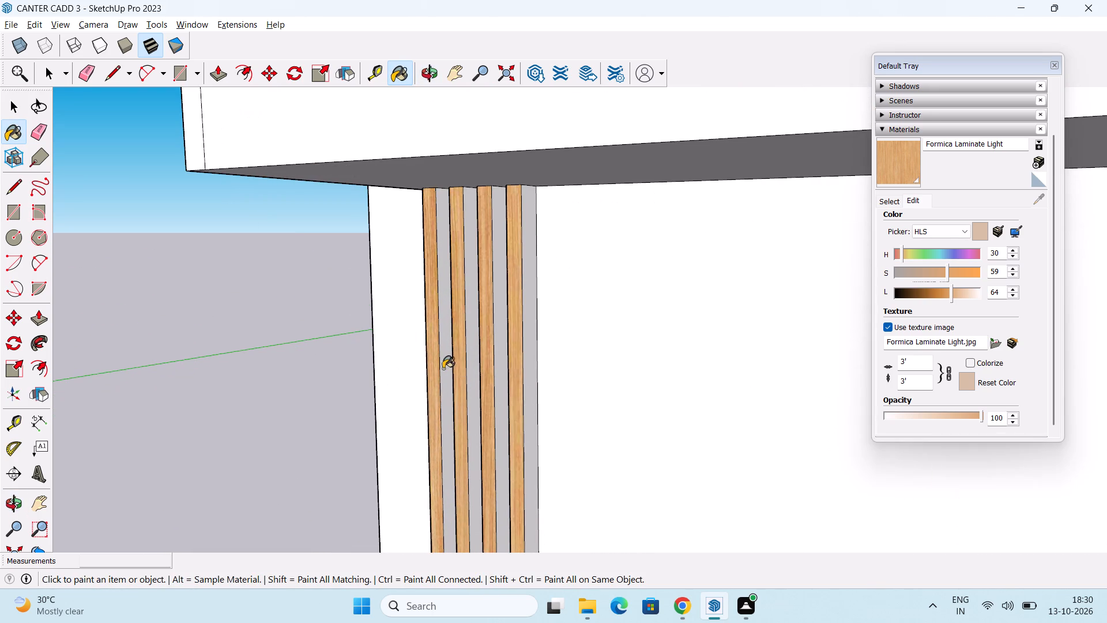
left_click(443, 358)
left_click(476, 362)
left_click(498, 362)
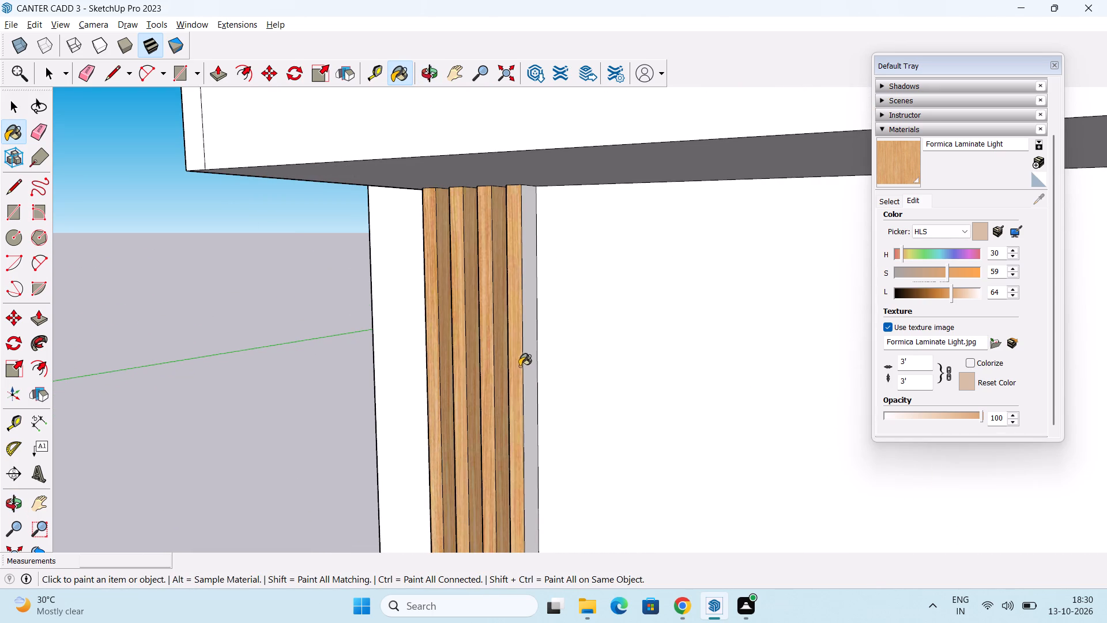
left_click(525, 369)
middle_click_drag(533, 426, 713, 466)
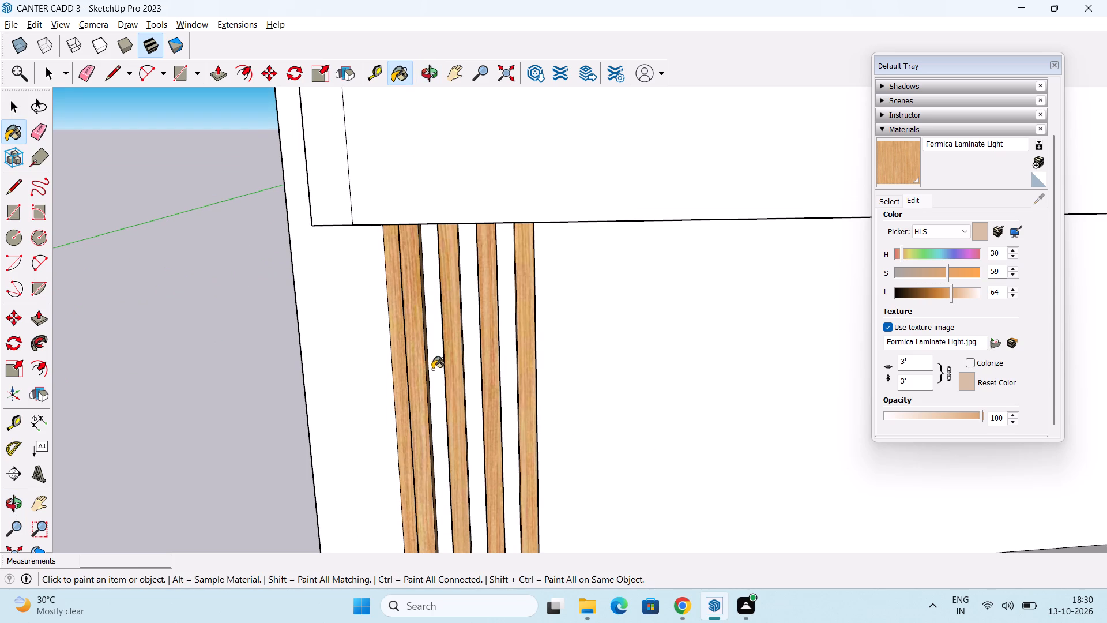
left_click(432, 369)
left_click(471, 370)
left_click(510, 374)
Paint the dressing mirror's surrounding panel and its rounded inner border with Formica Laminate Light.
scroll(533, 369, "down", 4)
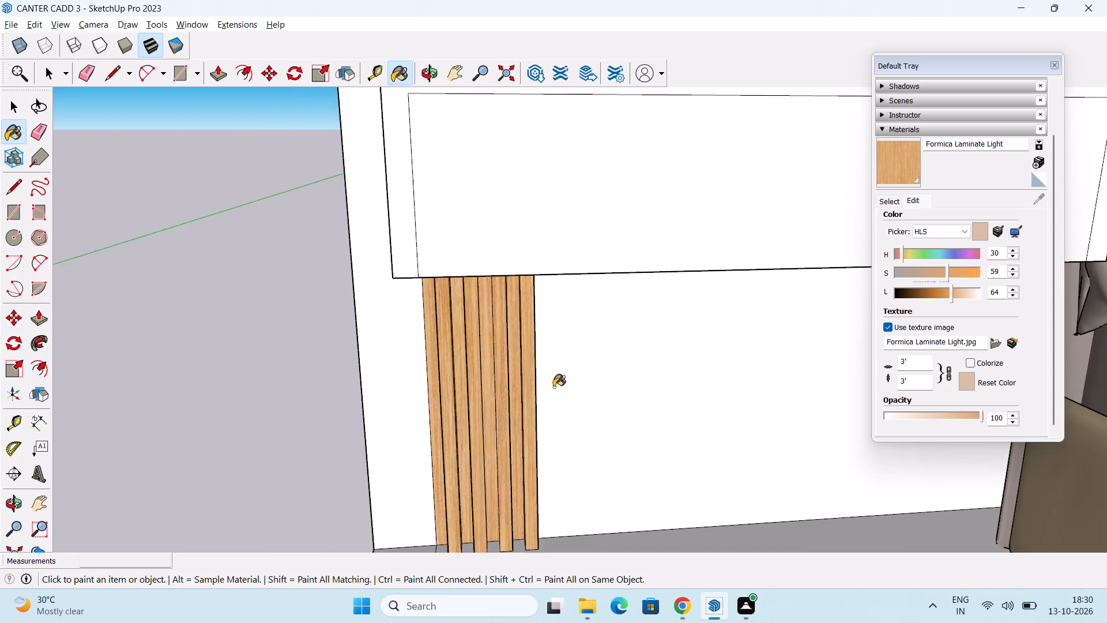
scroll(553, 387, "down", 3)
scroll(607, 452, "down", 2)
middle_click_drag(627, 431, 530, 542)
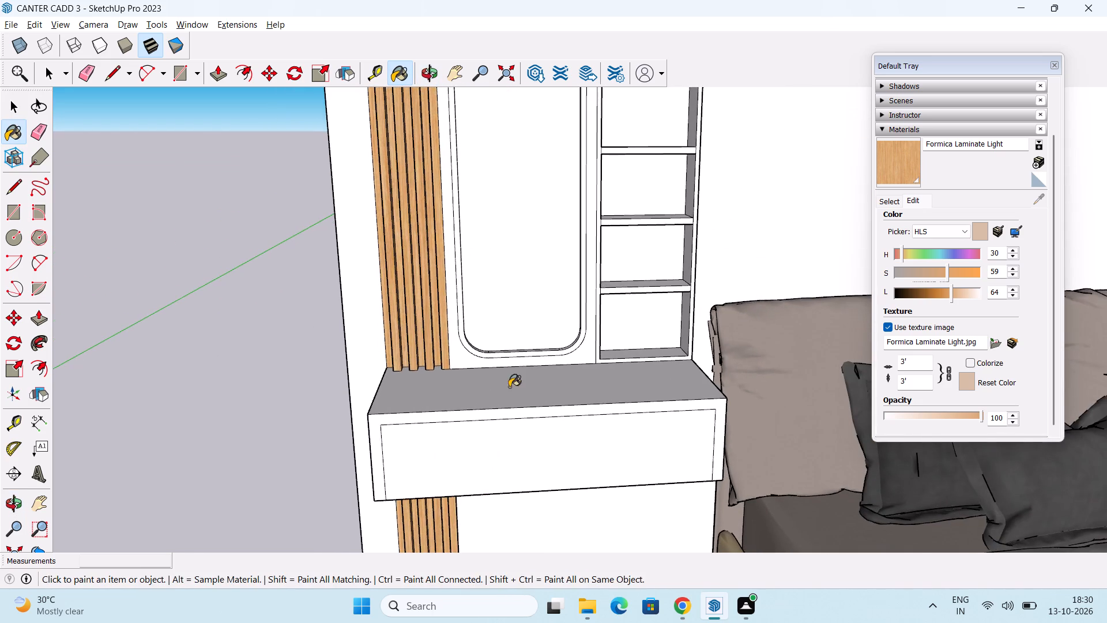
middle_click_drag(509, 359, 530, 422)
scroll(468, 295, "up", 3)
left_click(443, 306)
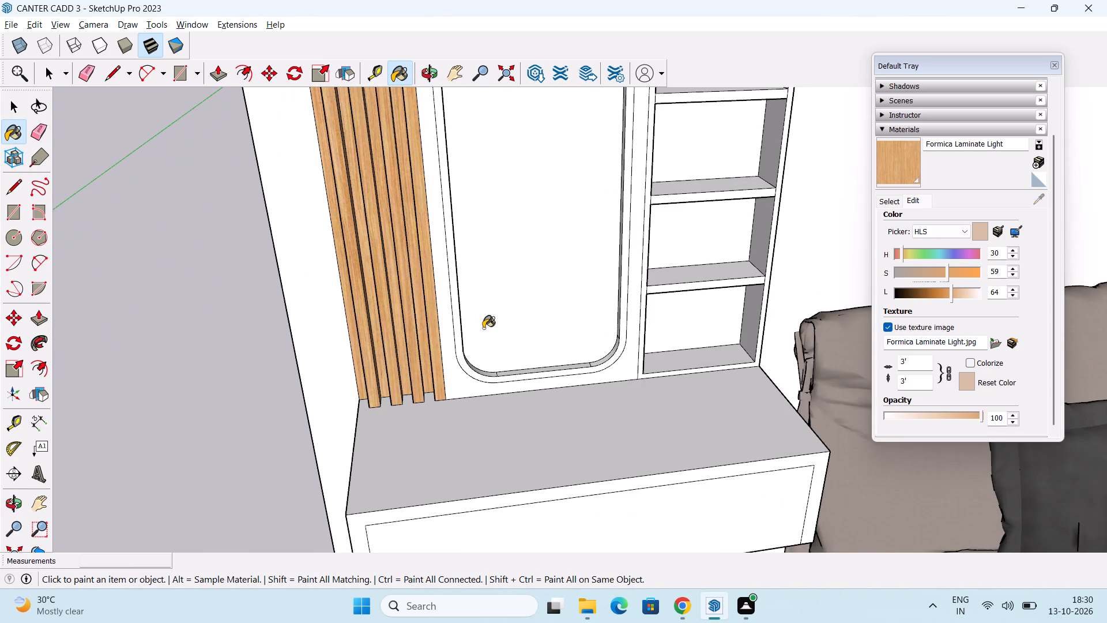
scroll(449, 320, "up", 2)
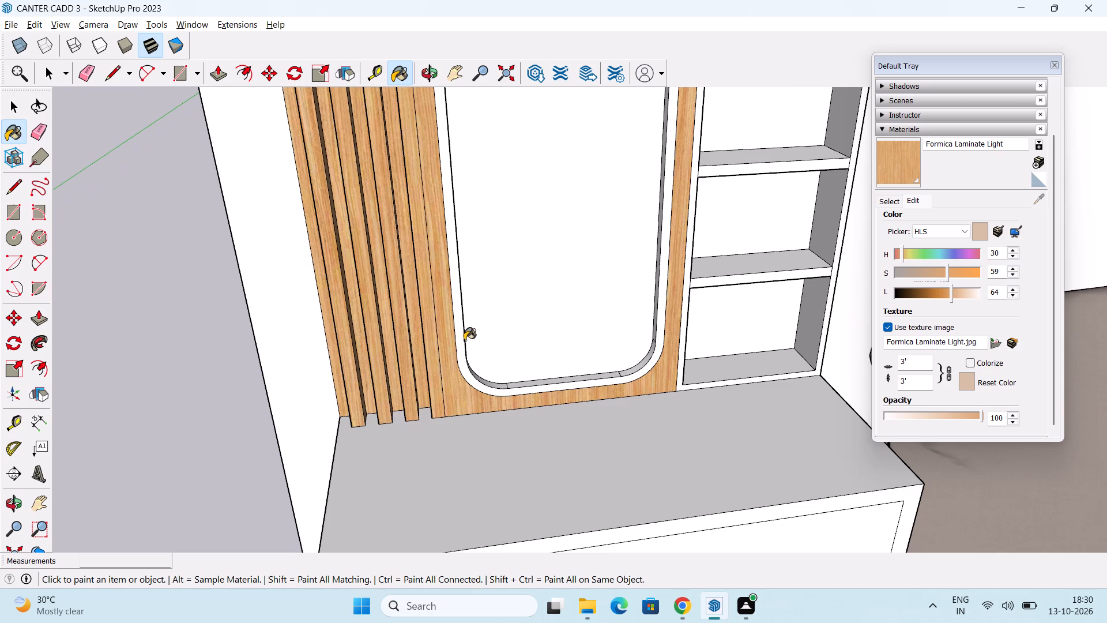
scroll(475, 352, "up", 2)
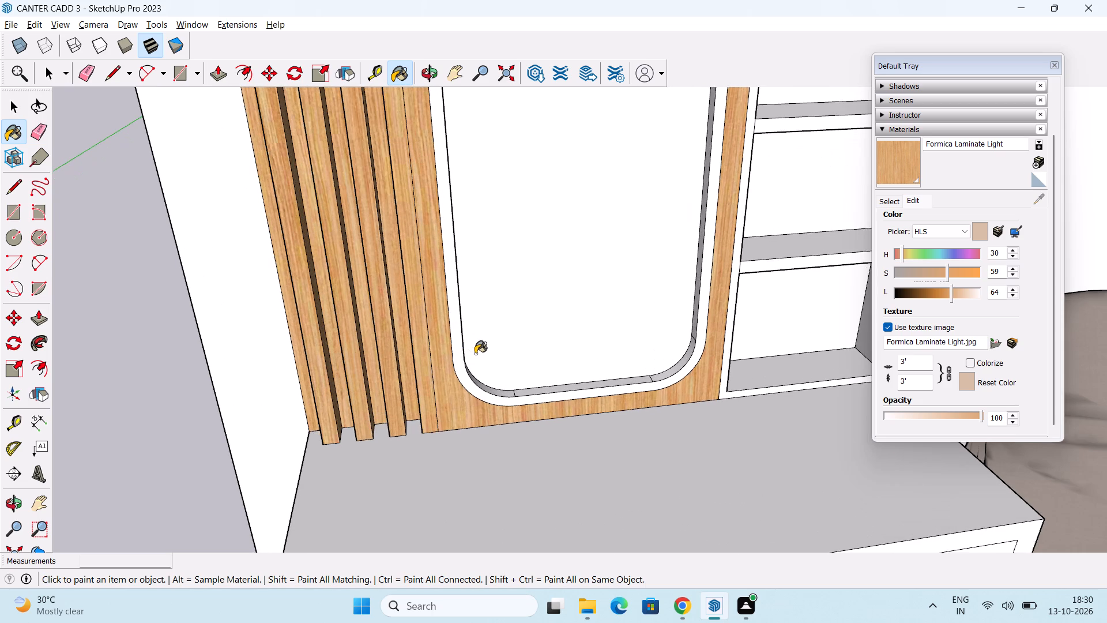
left_click(458, 322)
Paint the mirror opening's left, bottom and right inner edges and its lower rounded corners with Formica Laminate Light.
middle_click_drag(502, 378, 300, 396)
scroll(435, 377, "up", 3)
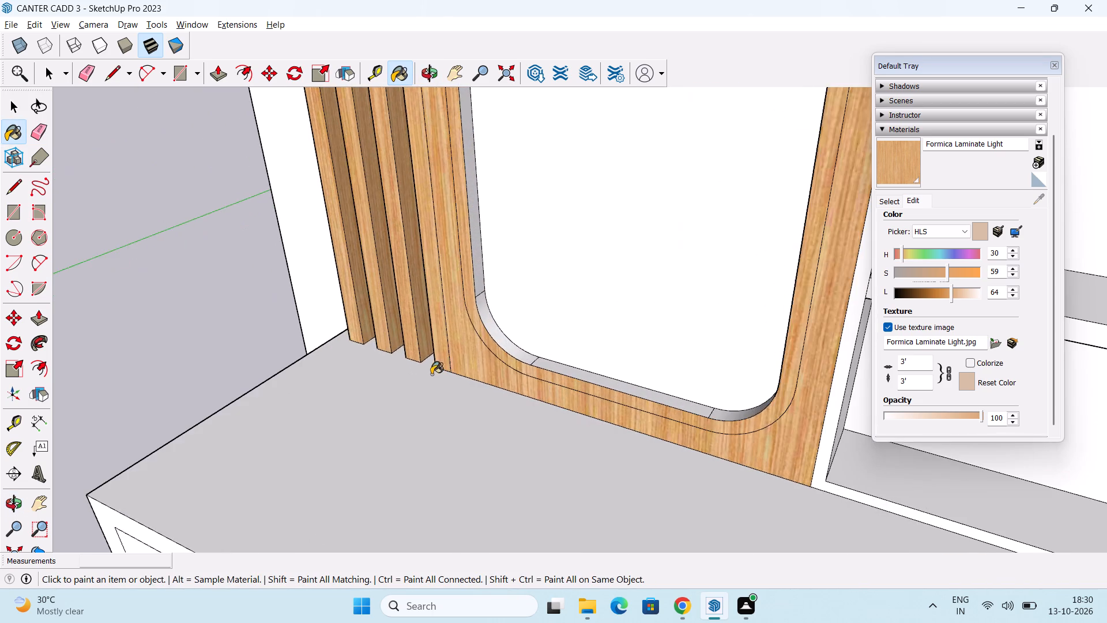
scroll(438, 358, "up", 2)
left_click(484, 257)
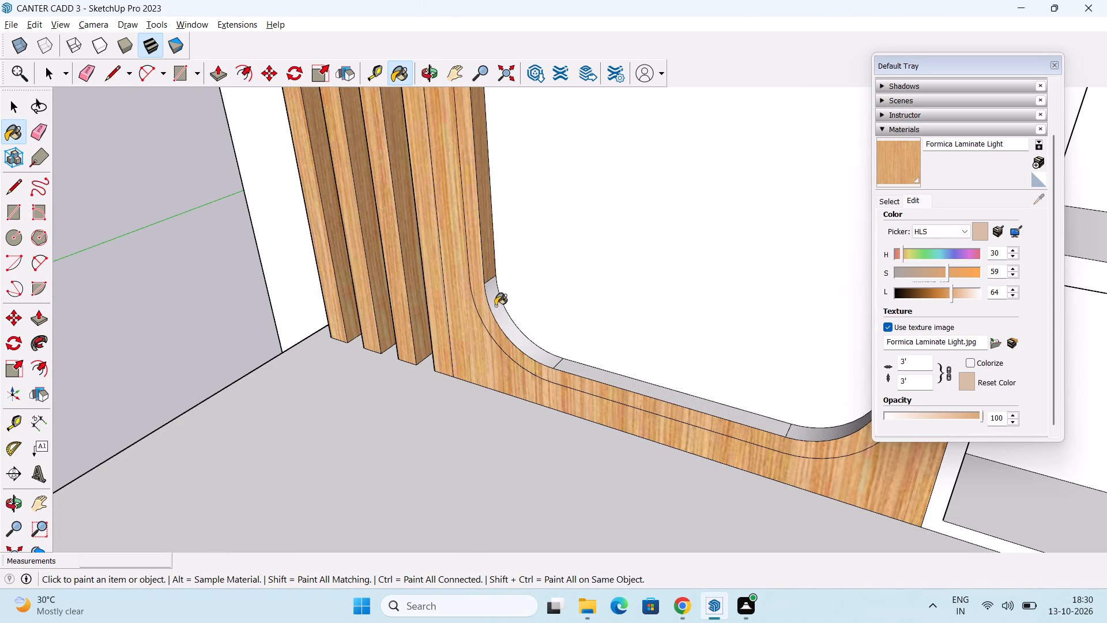
left_click(496, 308)
left_click(574, 368)
scroll(575, 405, "down", 3)
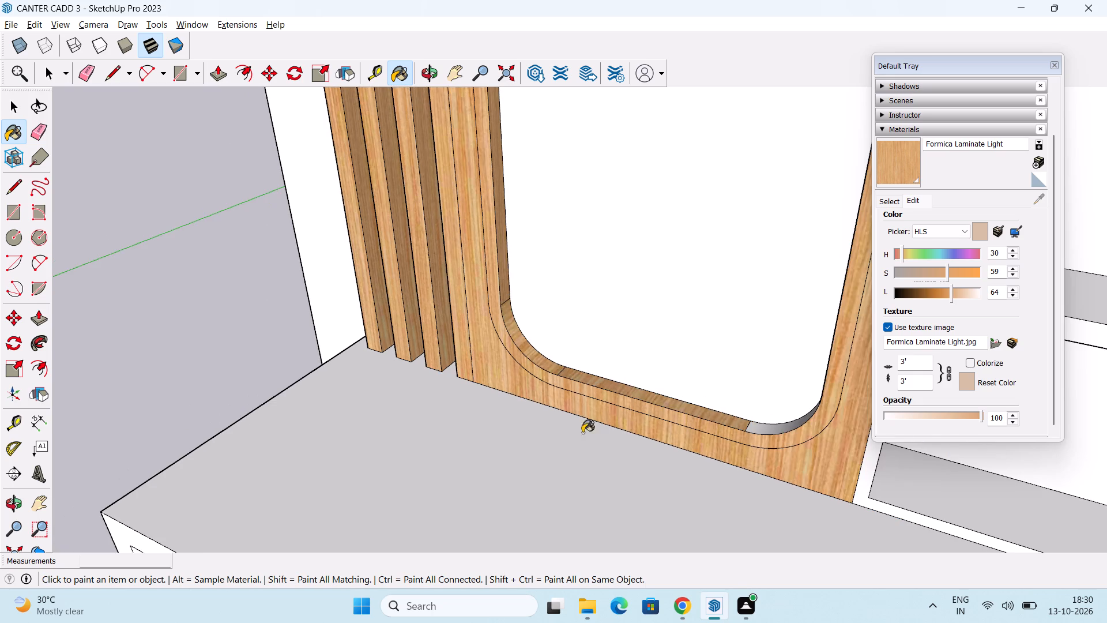
middle_click_drag(582, 433, 767, 404)
middle_click_drag(774, 378, 495, 445)
scroll(503, 412, "up", 2)
middle_click_drag(503, 412, 626, 396)
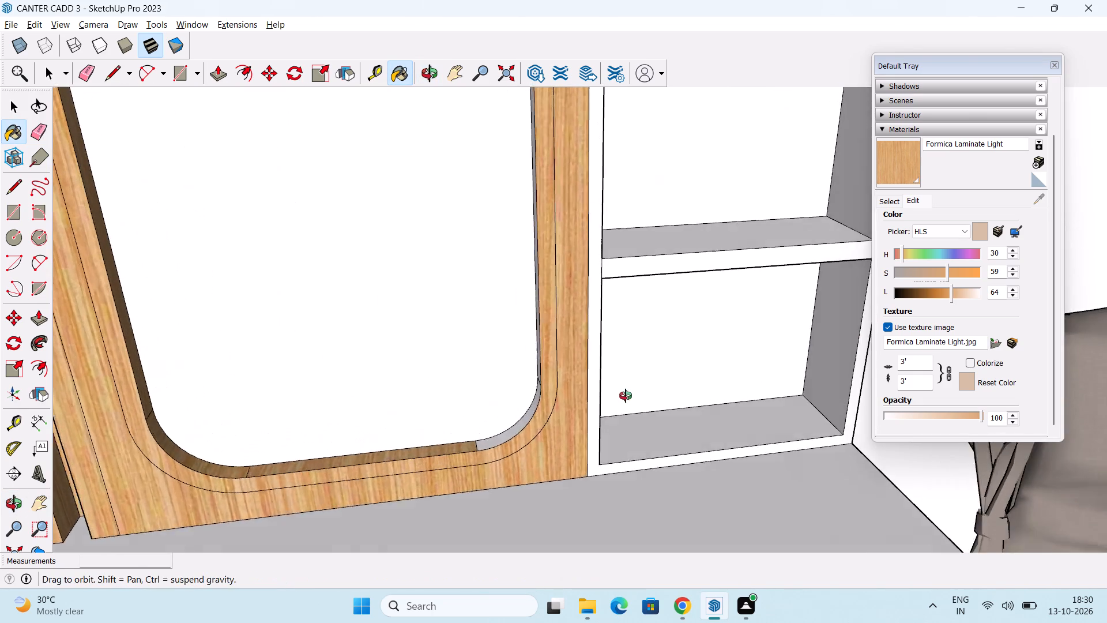
middle_click_drag(626, 396, 643, 399)
left_click(541, 427)
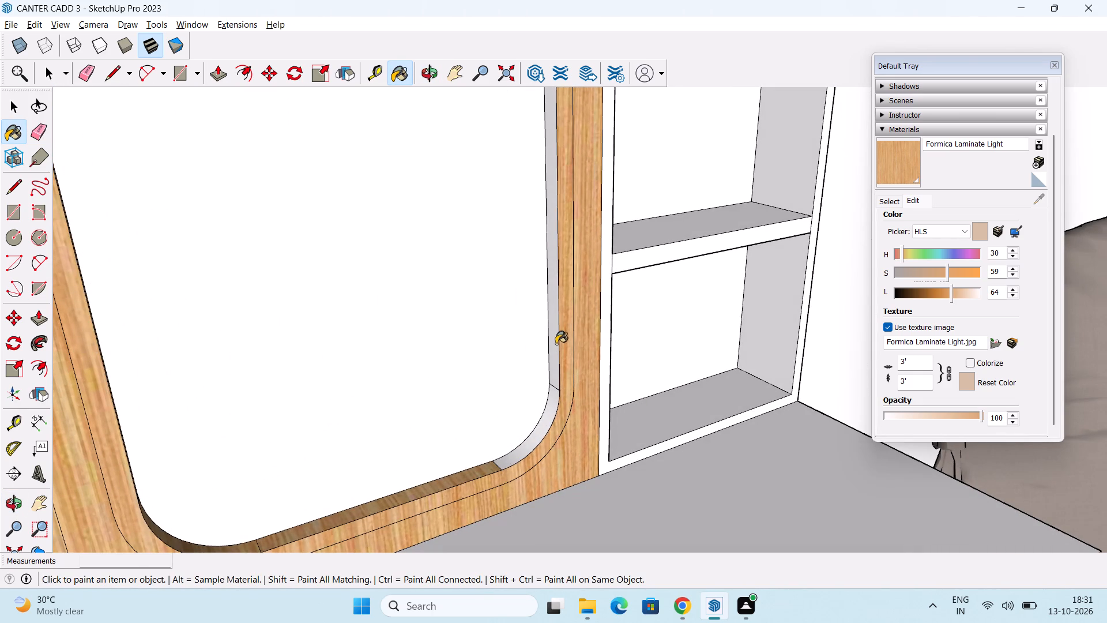
left_click(555, 342)
Paint the top face of the dressing unit's mirror and shelf panel with Formica Laminate Light.
scroll(567, 314, "down", 5)
middle_click_drag(565, 328, 565, 557, "shift")
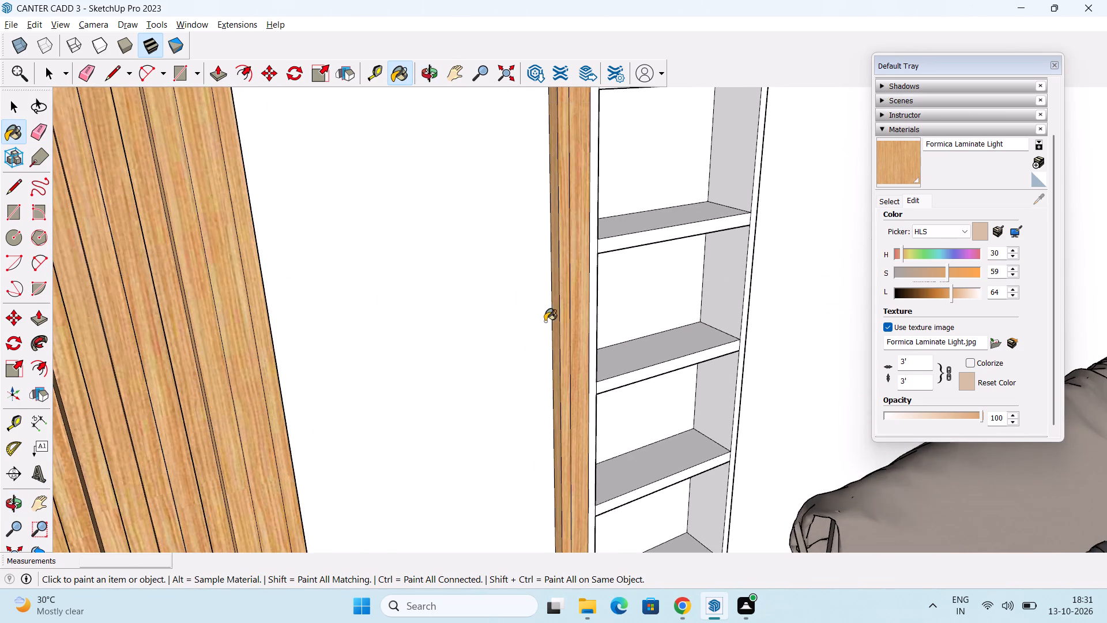
scroll(545, 321, "down", 3)
middle_click_drag(543, 320, 545, 535)
middle_click_drag(478, 382, 412, 498)
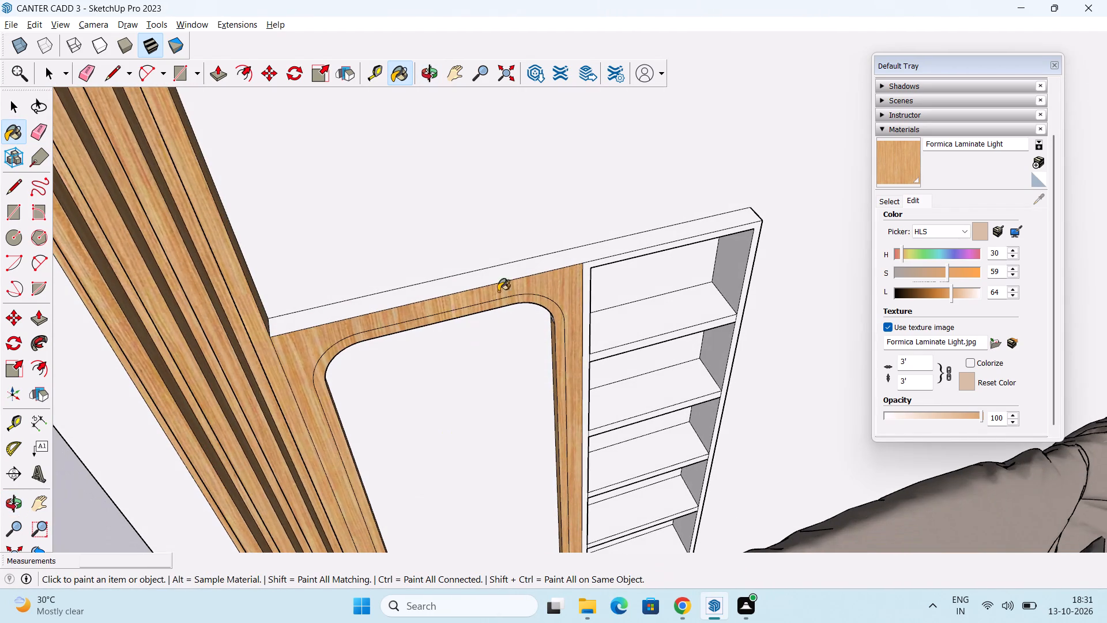
left_click(514, 269)
Paint the mirror opening's top inner edge and both upper rounded corners with Formica Laminate Light.
middle_click_drag(442, 354, 170, 379)
scroll(324, 310, "up", 1)
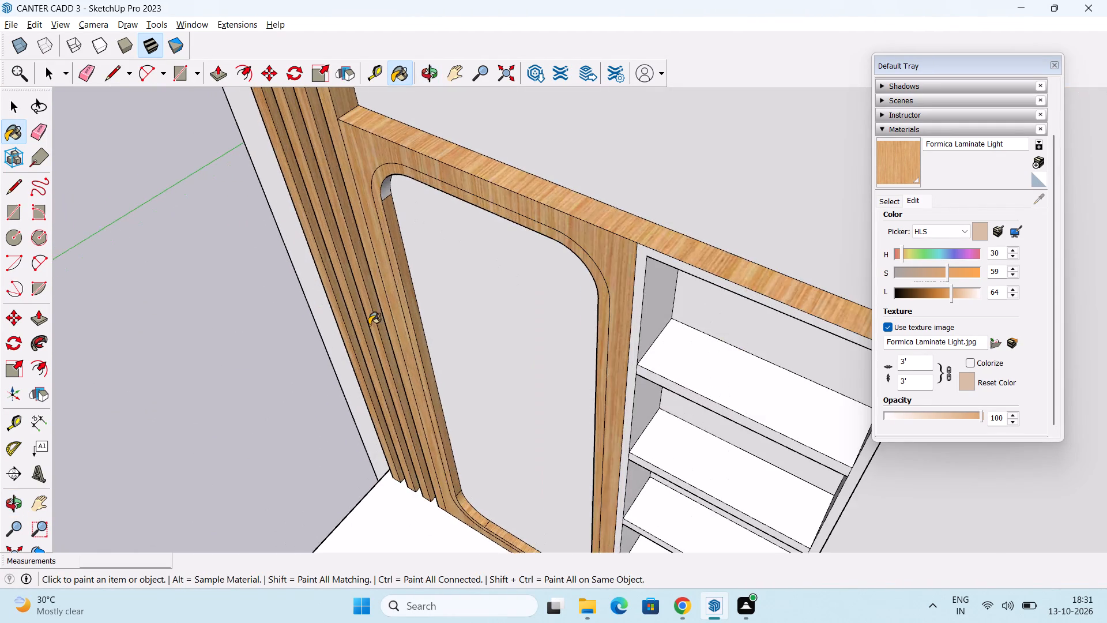
scroll(369, 325, "up", 1)
middle_click_drag(483, 512, 574, 305)
middle_click_drag(574, 305, 534, 483, "shift")
middle_click_drag(524, 516, 633, 370)
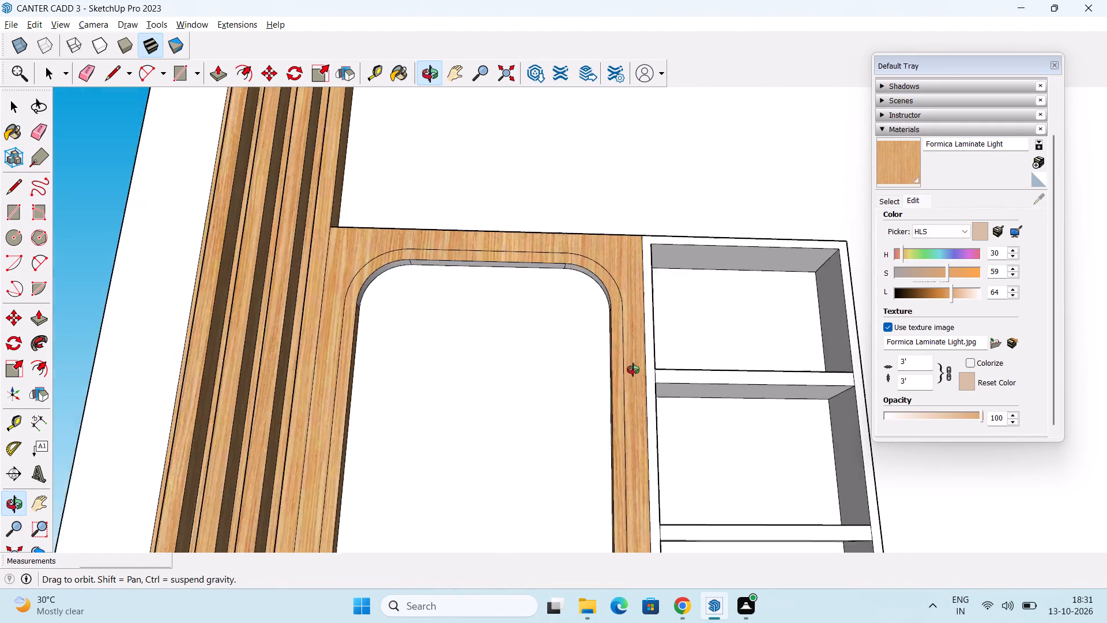
middle_click_drag(633, 370, 664, 314)
scroll(525, 273, "up", 5)
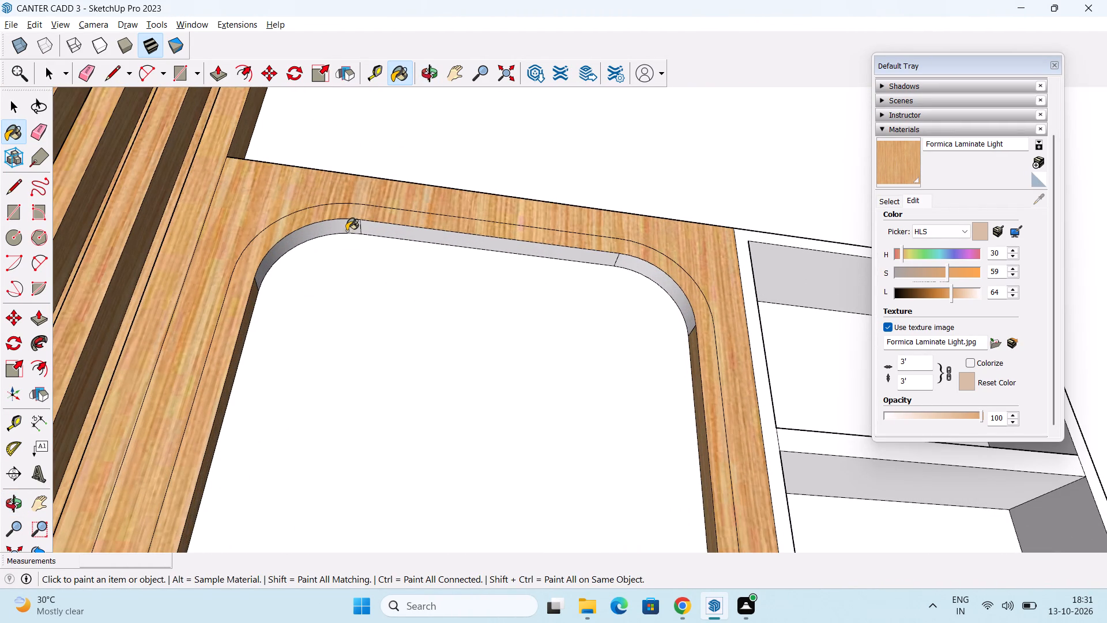
left_click(347, 231)
left_click(413, 239)
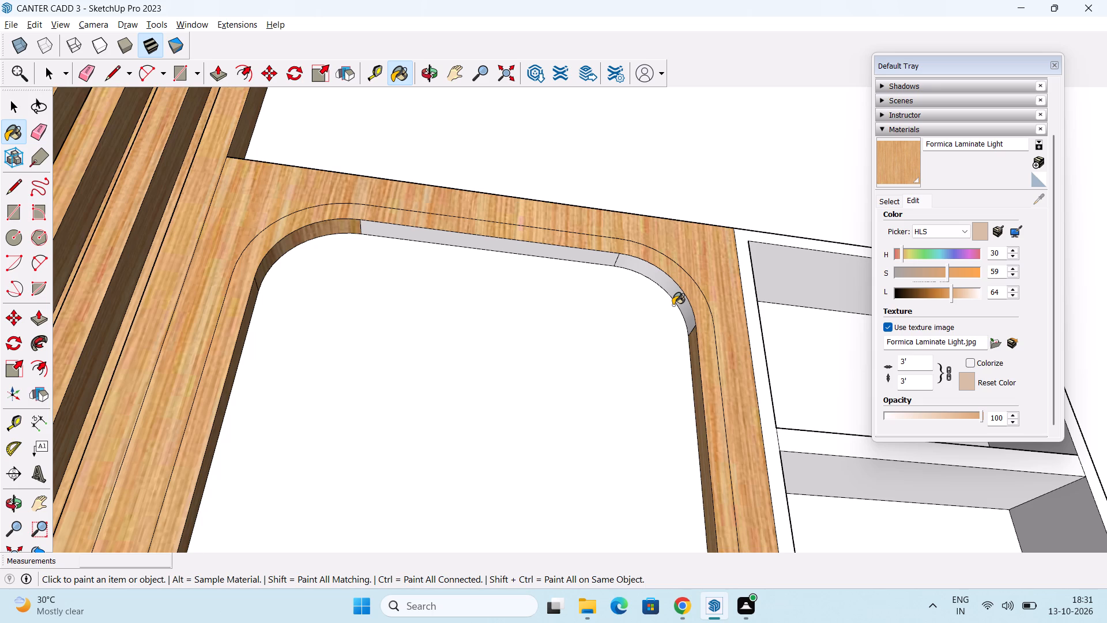
scroll(673, 307, "up", 2)
left_click(668, 284)
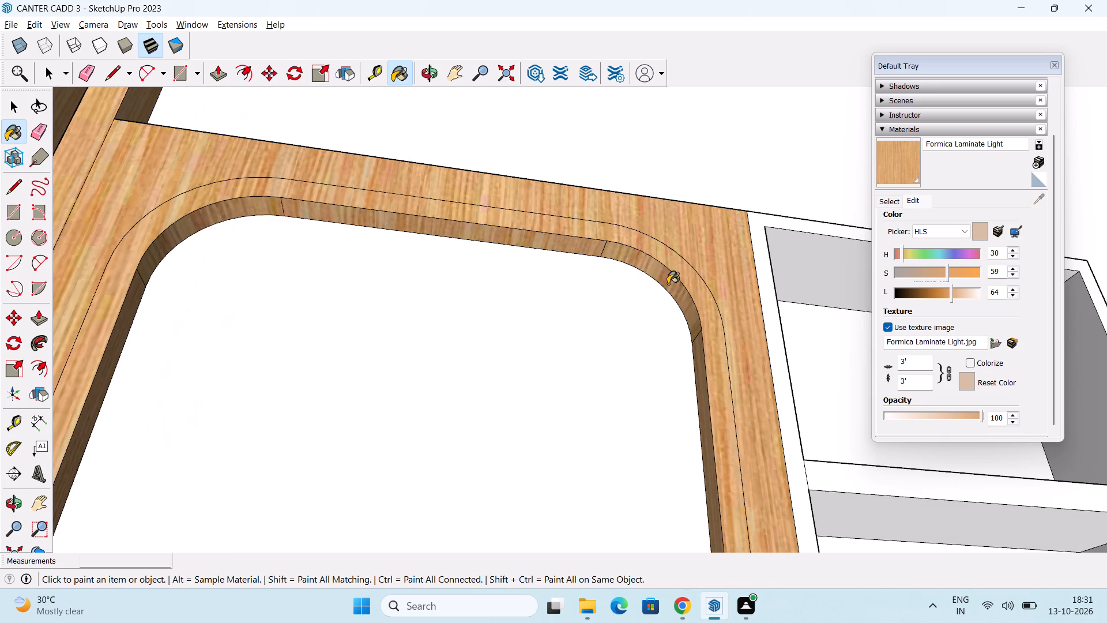
Paint the front frame of the open shelving beside the mirror with Formica Laminate Light.
scroll(577, 272, "down", 3)
middle_click_drag(589, 286, 701, 402)
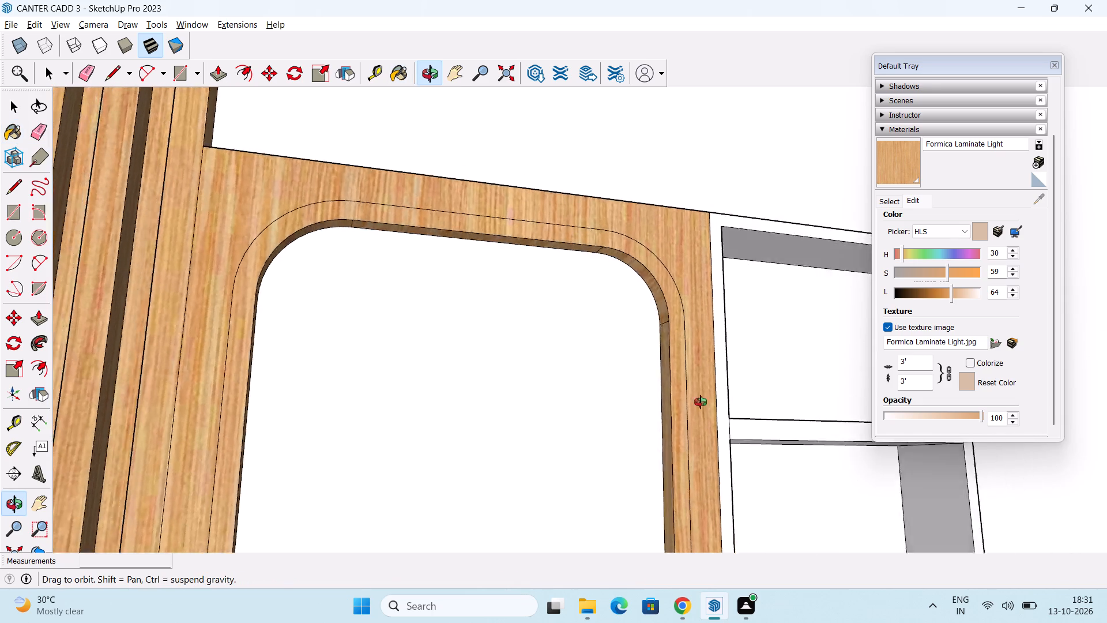
middle_click_drag(701, 402, 823, 415)
middle_click_drag(786, 426, 528, 406)
middle_click_drag(707, 369, 400, 351, "shift")
middle_click_drag(533, 333, 428, 502)
scroll(487, 446, "down", 1)
scroll(611, 230, "up", 3)
left_click(607, 234)
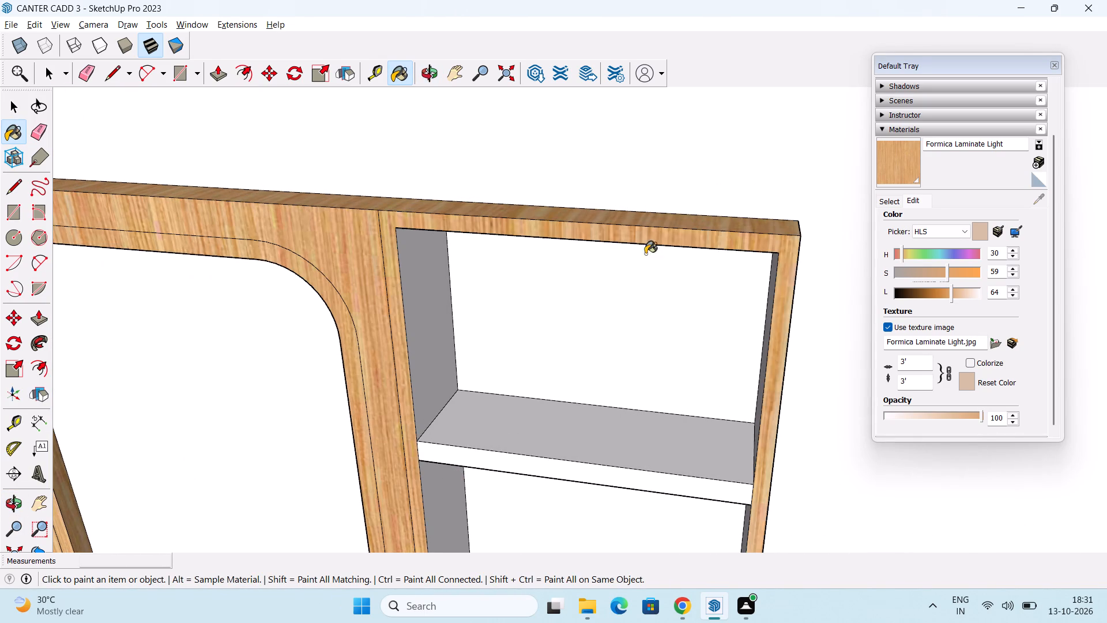
Paint the top shelf compartment's left side, back and floor, plus the shelving's outer right side, with Formica Laminate Light.
middle_click_drag(767, 417, 642, 367)
left_click(311, 292)
left_click(401, 277)
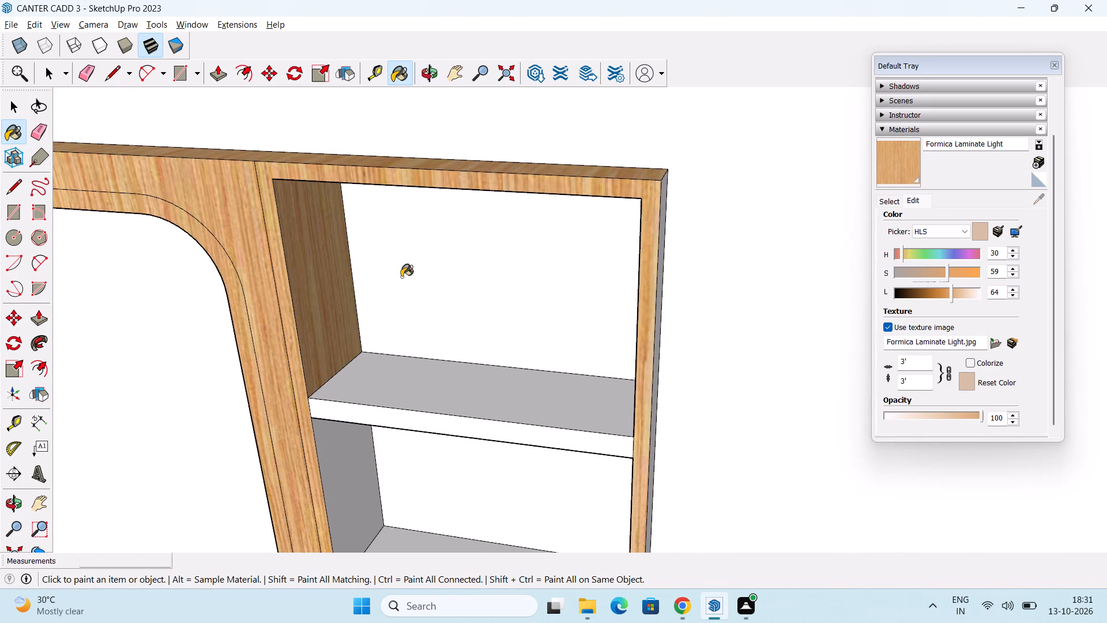
left_click(522, 379)
middle_click_drag(630, 361, 481, 322)
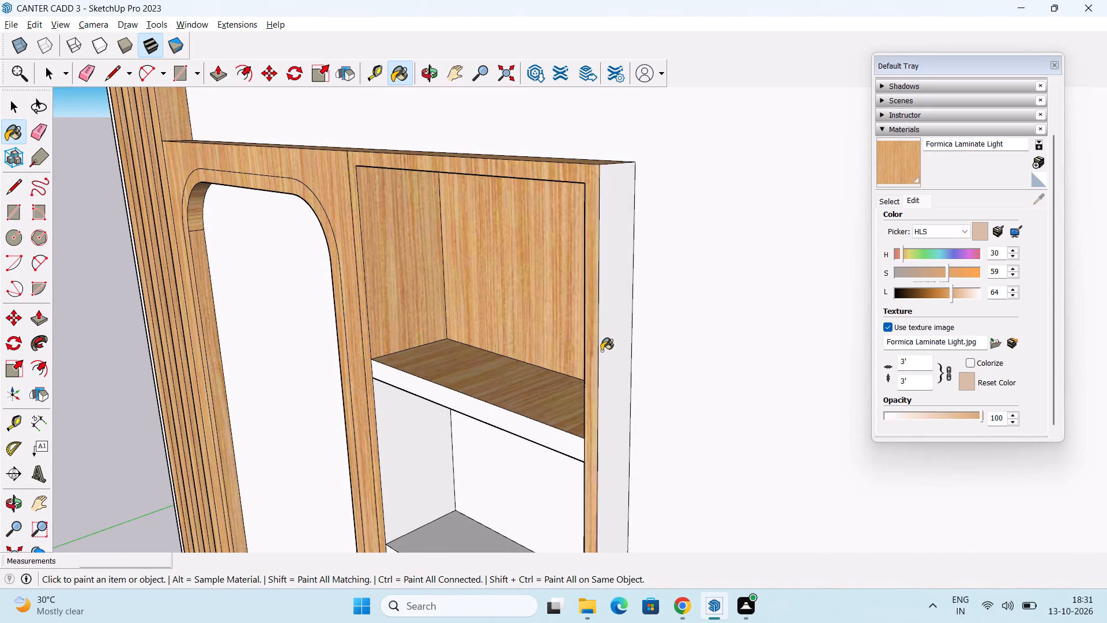
left_click(601, 351)
Paint the uppermost shelf's front and underside, the second compartment's back, left side and floor, and the top compartment's ceiling with Formica Laminate Light.
middle_click_drag(572, 452, 577, 289)
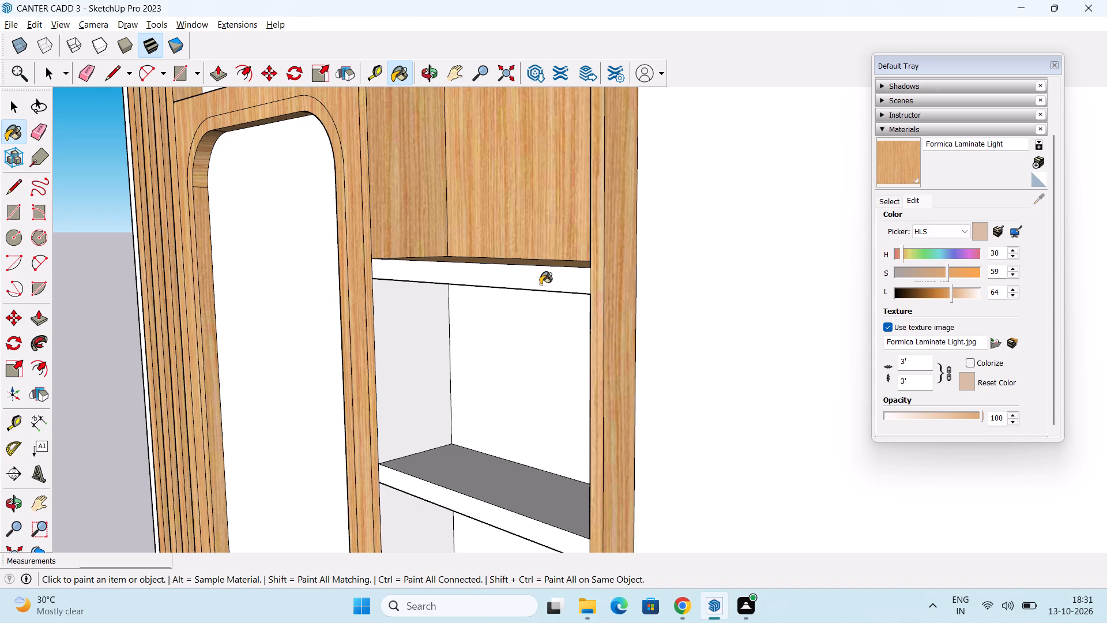
left_click(541, 283)
left_click(545, 346)
left_click(438, 354)
left_click(503, 478)
middle_click_drag(534, 513, 663, 348)
left_click(652, 188)
middle_click_drag(679, 237, 680, 502, "shift")
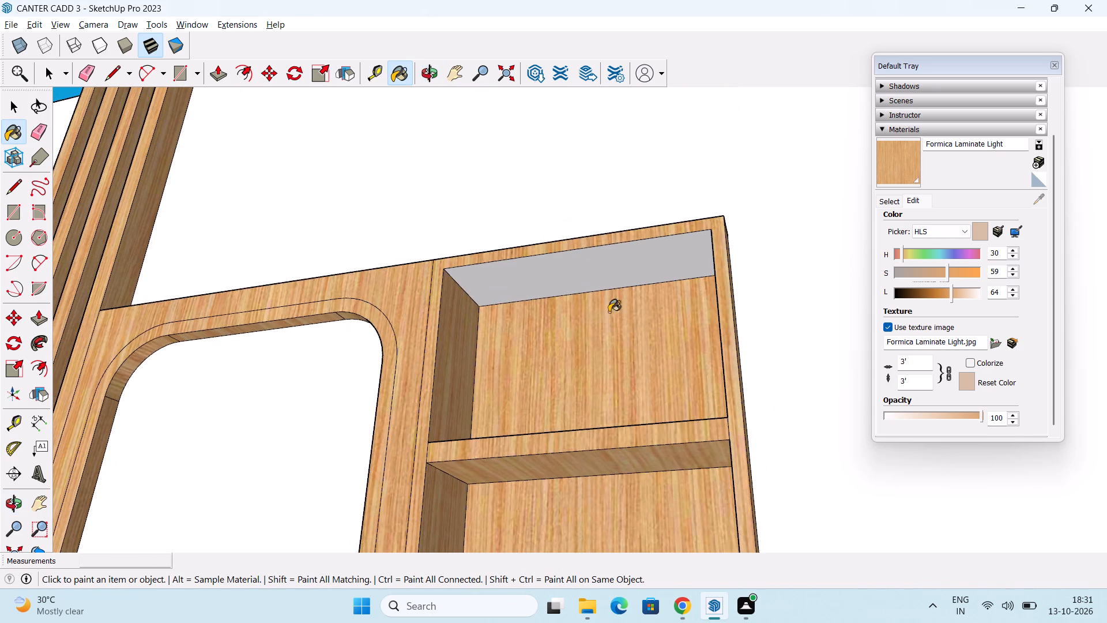
left_click(607, 254)
Paint the third and fourth compartments' ceilings, backs and left sides, plus the second shelf's front edge, with Formica Laminate Light.
middle_click_drag(679, 403, 687, 195)
left_click(639, 459)
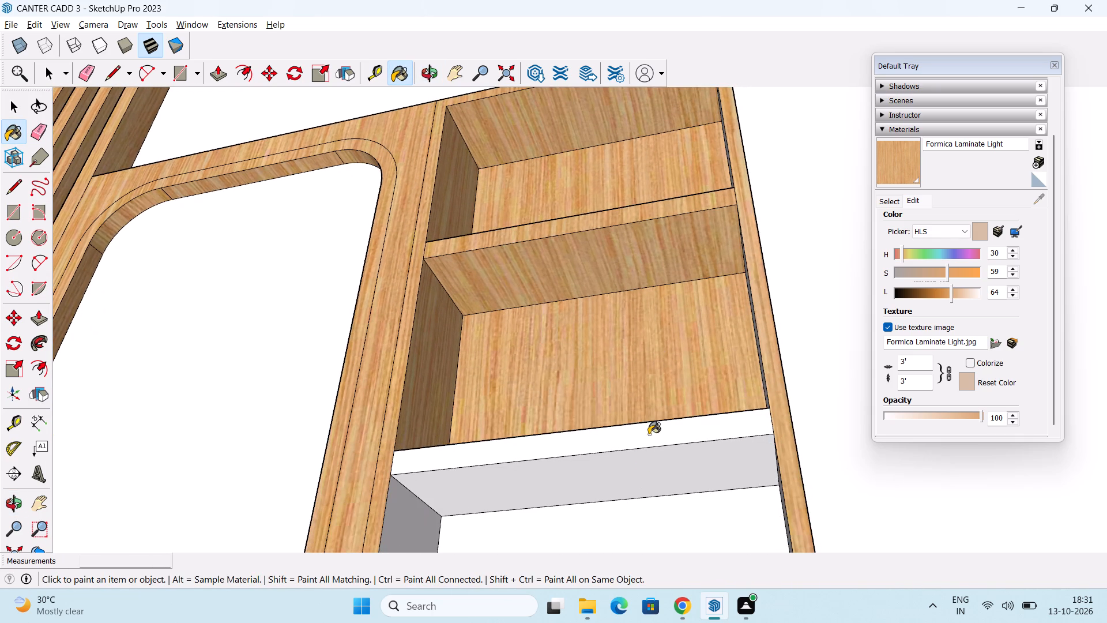
left_click(653, 427)
middle_click_drag(667, 470, 650, 251)
left_click(595, 392)
left_click(372, 388)
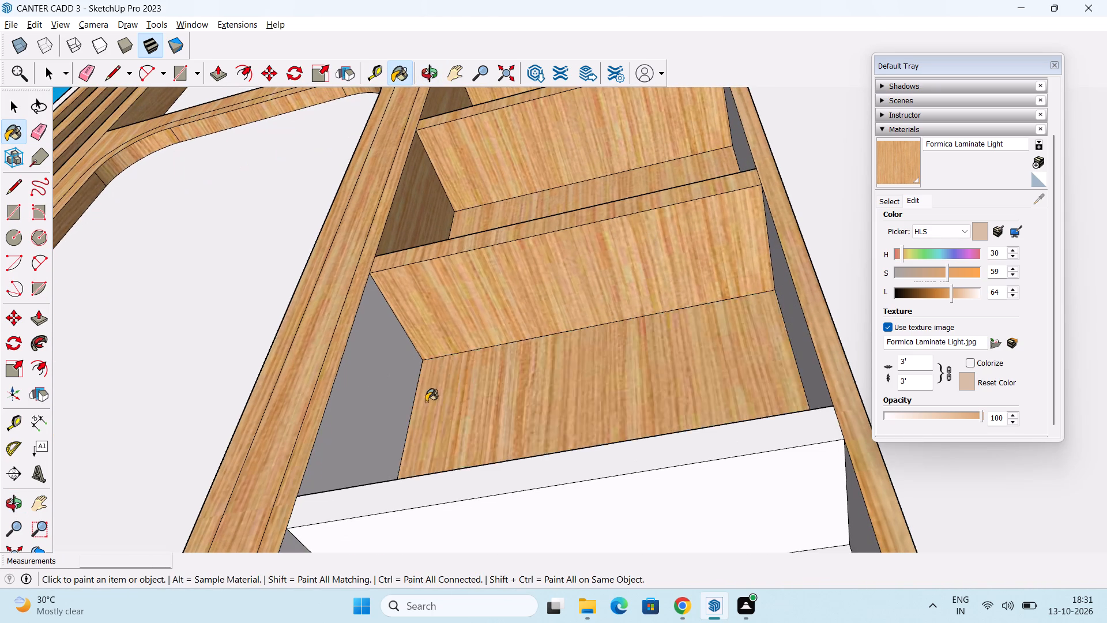
middle_click_drag(516, 449, 519, 307, "shift")
left_click(577, 339)
left_click(344, 406)
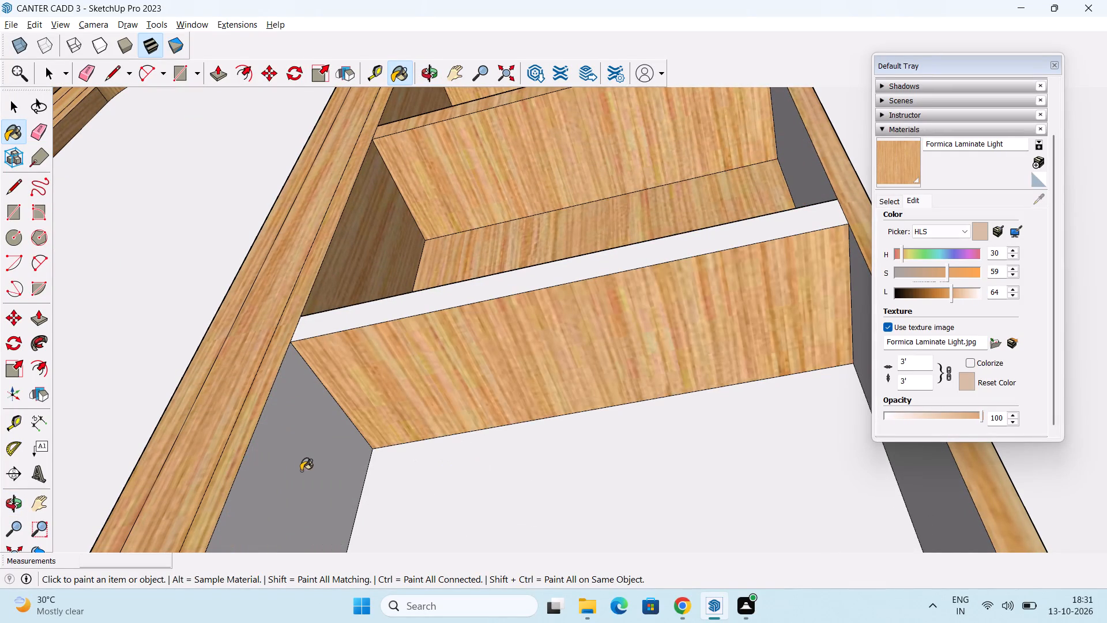
left_click(300, 471)
left_click(538, 498)
Paint the inner right sides of the top three shelf compartments with Formica Laminate Light.
scroll(590, 472, "down", 3)
middle_click_drag(593, 471, 795, 610)
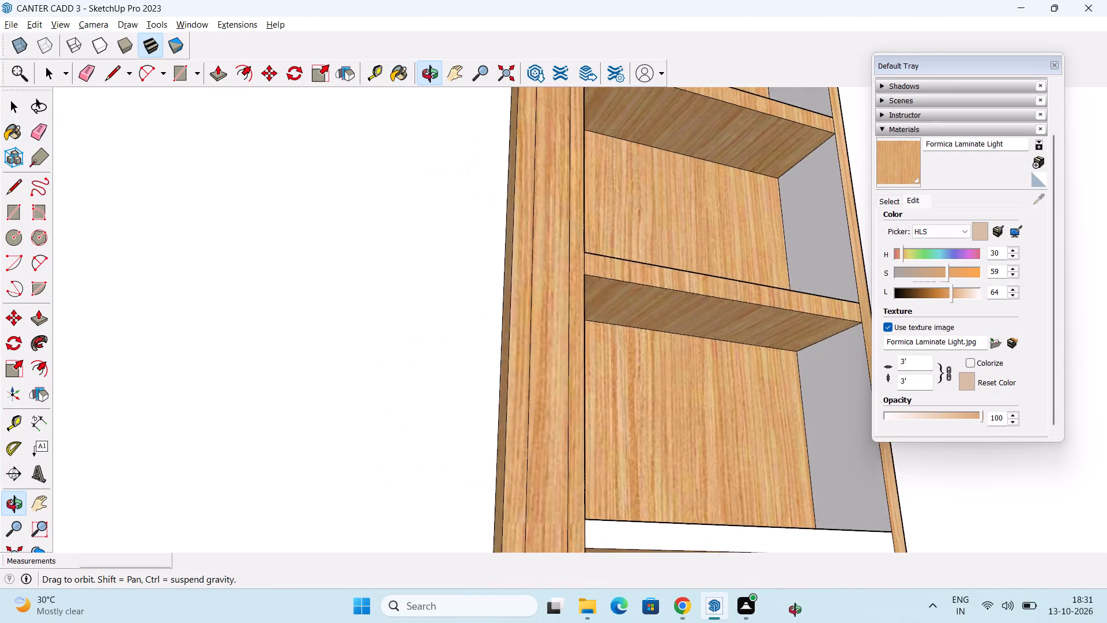
middle_click_drag(795, 610, 805, 622)
middle_click_drag(811, 588, 721, 531)
middle_click_drag(791, 500, 758, 622)
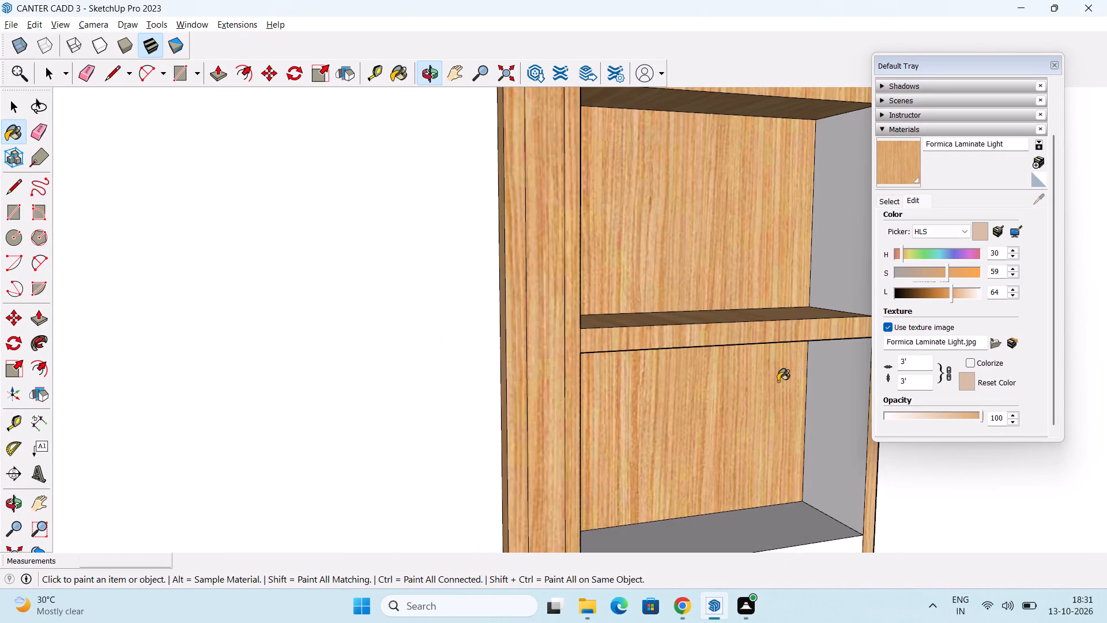
middle_click_drag(778, 378, 750, 485)
middle_click_drag(771, 417, 597, 445, "shift")
left_click(657, 279)
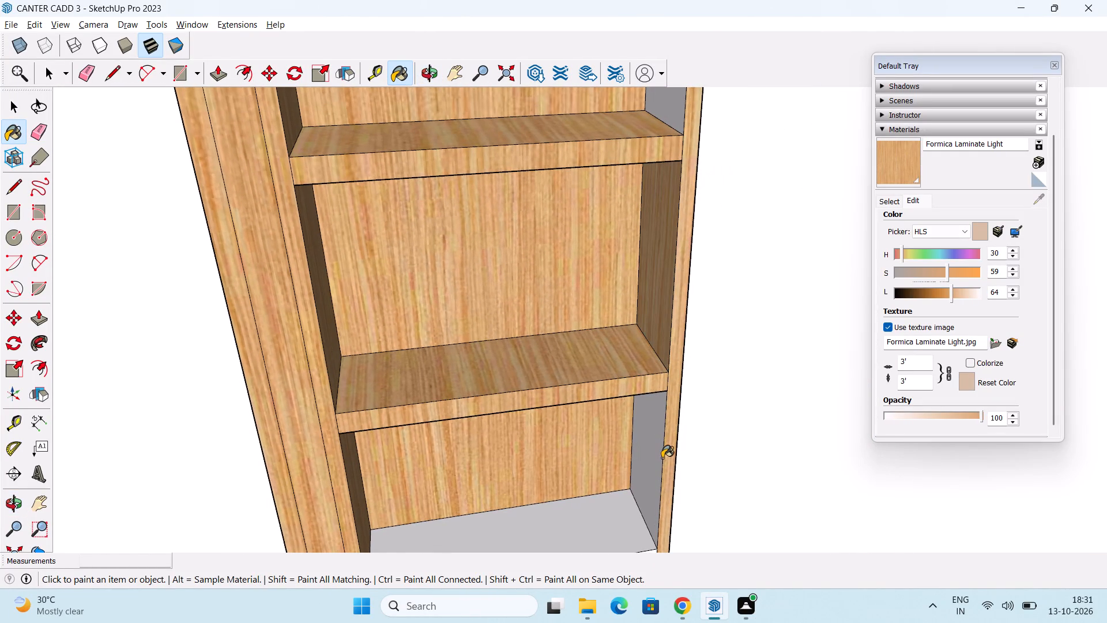
left_click(662, 458)
scroll(642, 307, "down", 1)
middle_click_drag(642, 307, 672, 588)
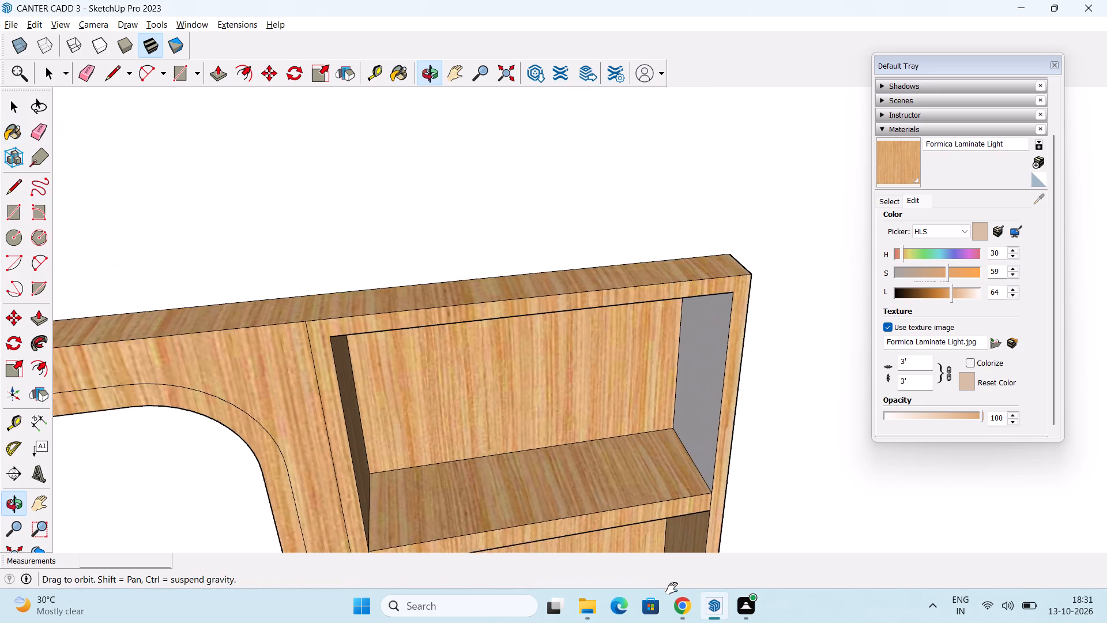
middle_click_drag(672, 588, 672, 589)
left_click(694, 418)
Paint the top surface and front edge of the third shelf with Formica Laminate Light.
scroll(690, 420, "down", 3)
middle_click_drag(688, 471, 692, 302)
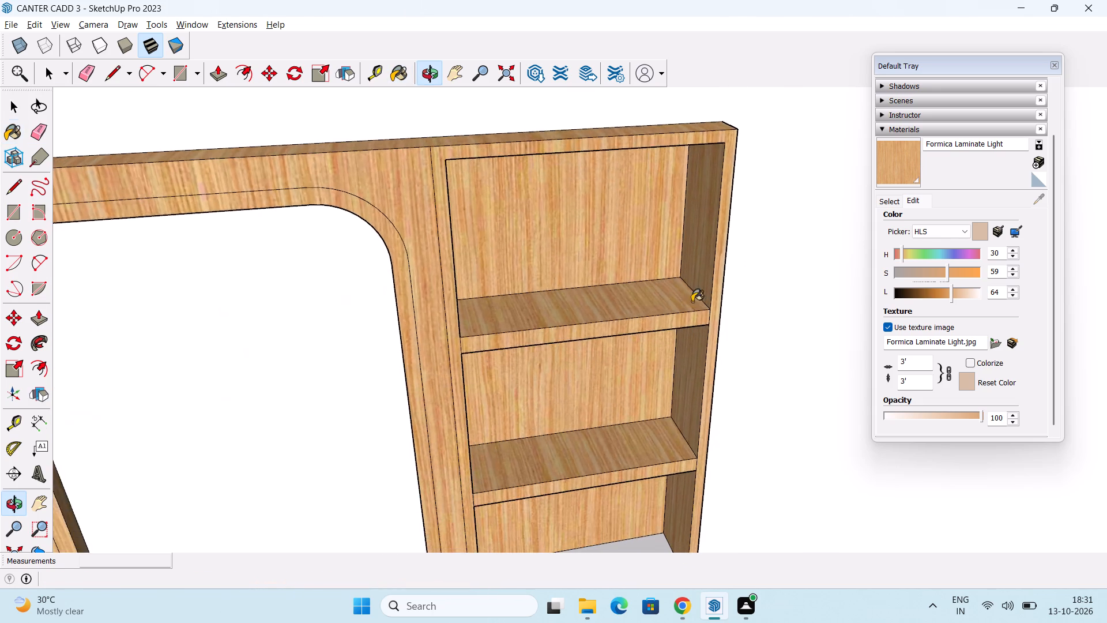
scroll(692, 340, "down", 2)
middle_click_drag(709, 418, 682, 290)
middle_click_drag(704, 481, 669, 371, "shift")
middle_click_drag(673, 431, 646, 362)
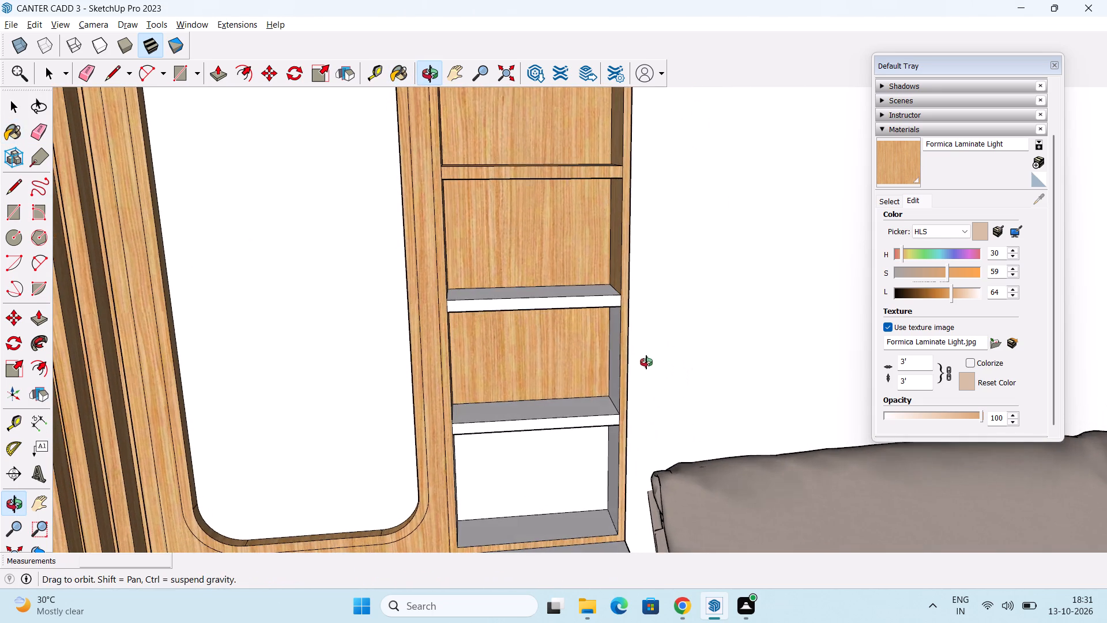
middle_click_drag(646, 362, 656, 359)
scroll(613, 350, "up", 2)
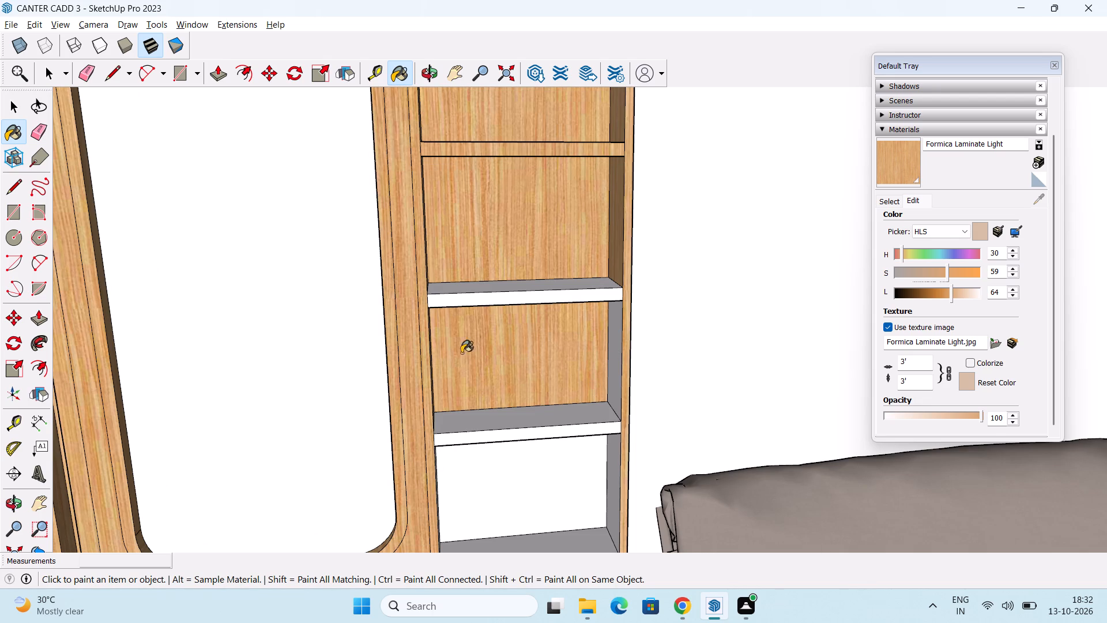
scroll(566, 303, "up", 2)
middle_click_drag(564, 320, 556, 377)
left_click(522, 283)
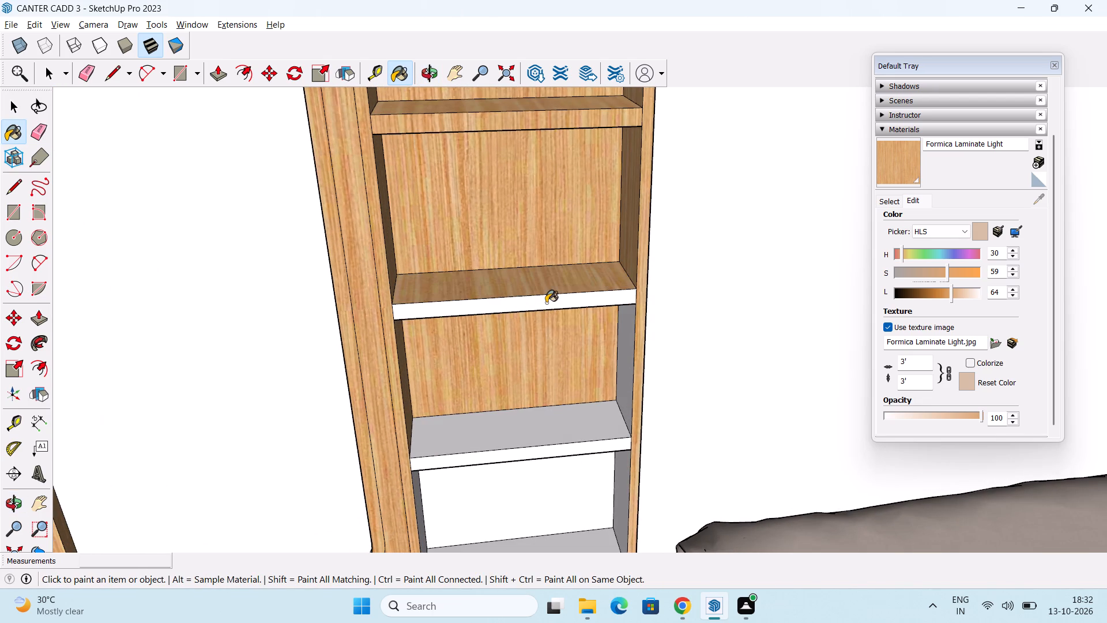
left_click(546, 303)
Paint the fourth compartment's right side and the fourth shelf's front edge and top surface with Formica Laminate Light.
middle_click_drag(620, 412, 634, 181)
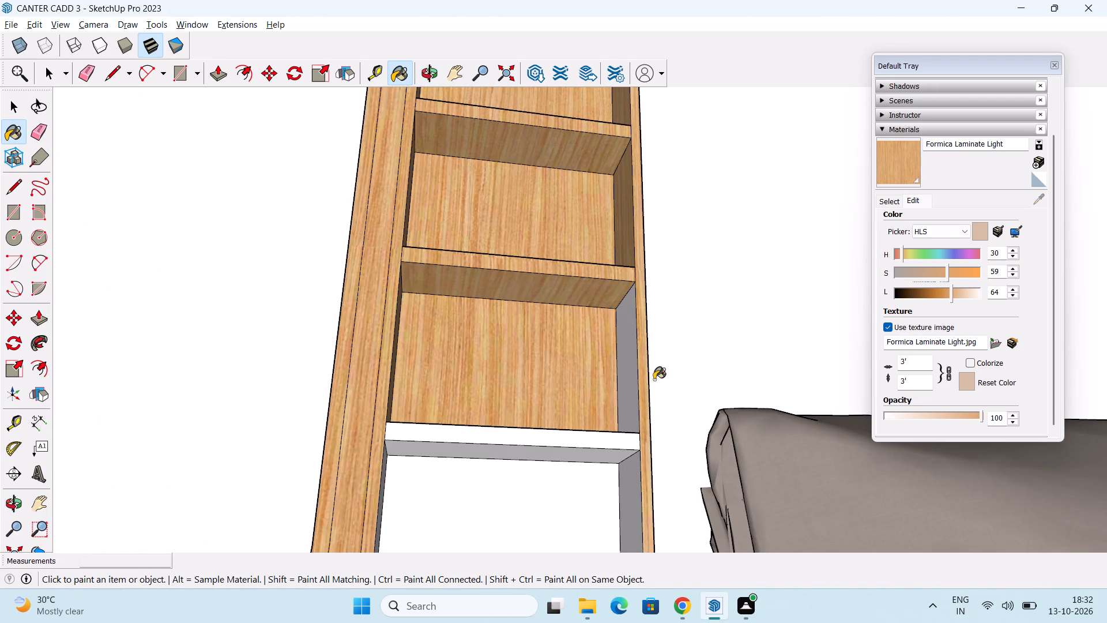
middle_click_drag(654, 380, 913, 438)
left_click(622, 375)
scroll(656, 378, "down", 2)
middle_click_drag(668, 397, 479, 401)
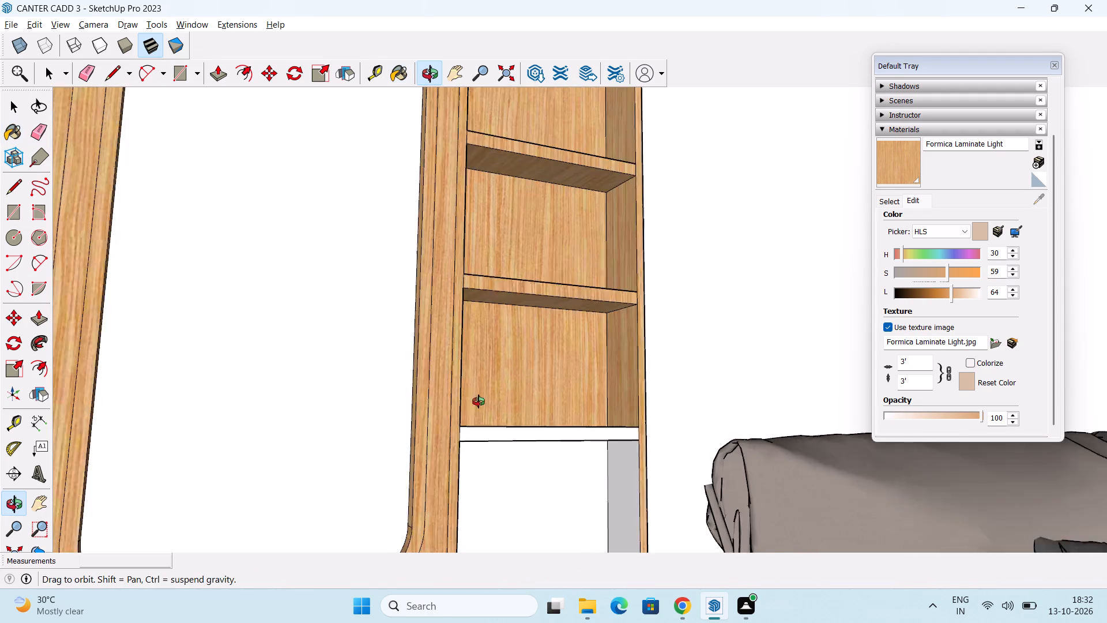
middle_click_drag(479, 401, 464, 429)
left_click(526, 436)
middle_click_drag(541, 432, 519, 487)
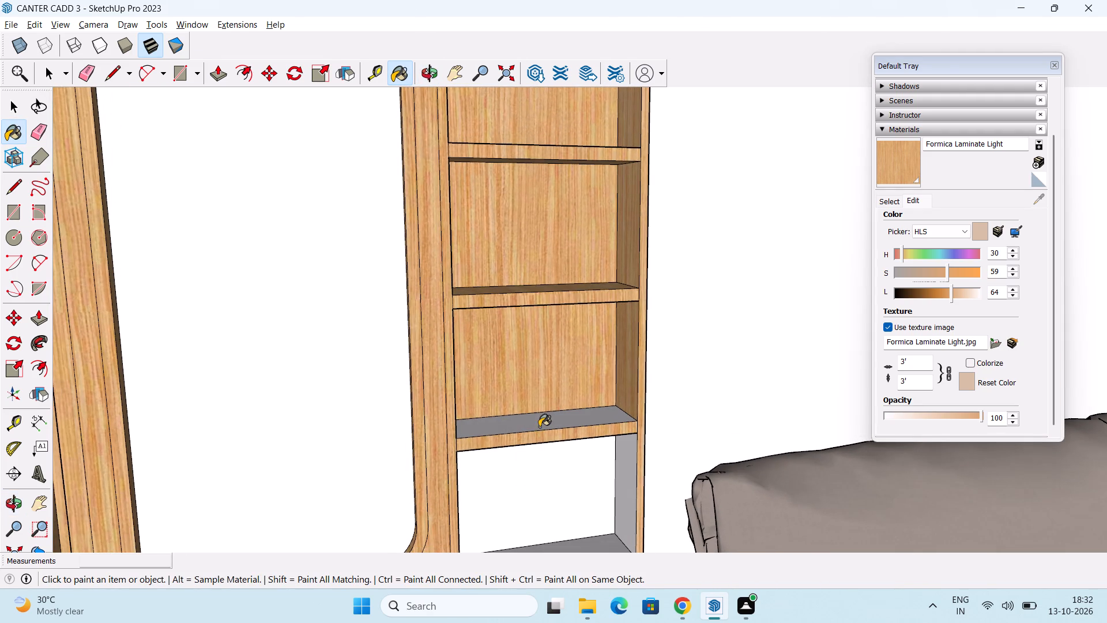
left_click(542, 425)
Paint the bottom shelf compartment's back, left side, right side and floor with Formica Laminate Light.
middle_click_drag(563, 487, 514, 367)
middle_click_drag(528, 400, 456, 390)
left_click(490, 389)
middle_click_drag(484, 370, 364, 351)
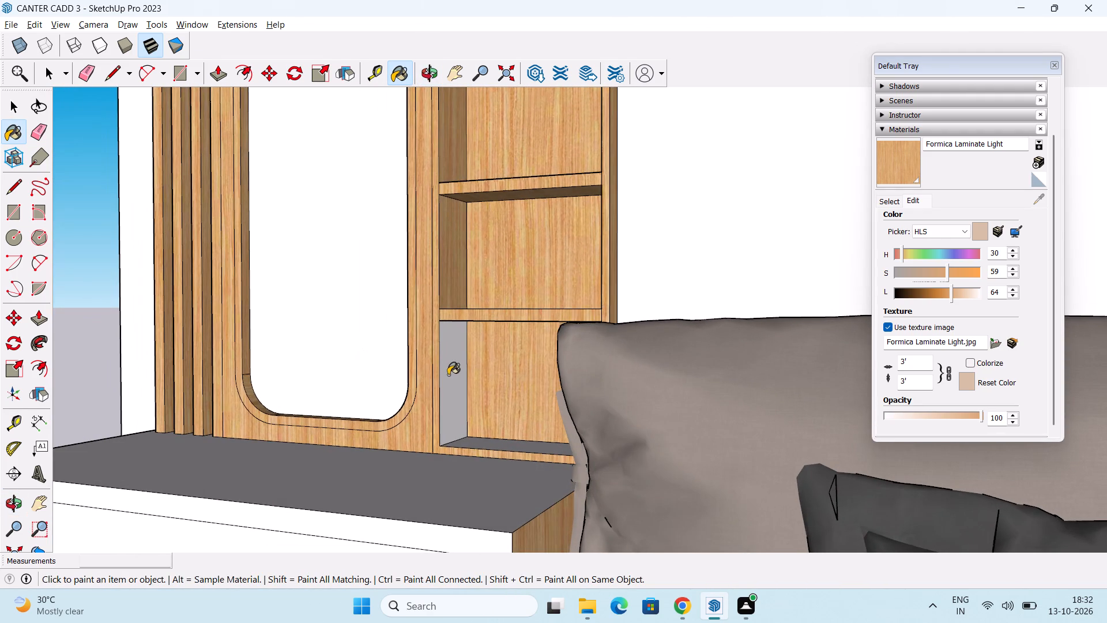
left_click(448, 375)
middle_click_drag(412, 399, 627, 460)
left_click(655, 391)
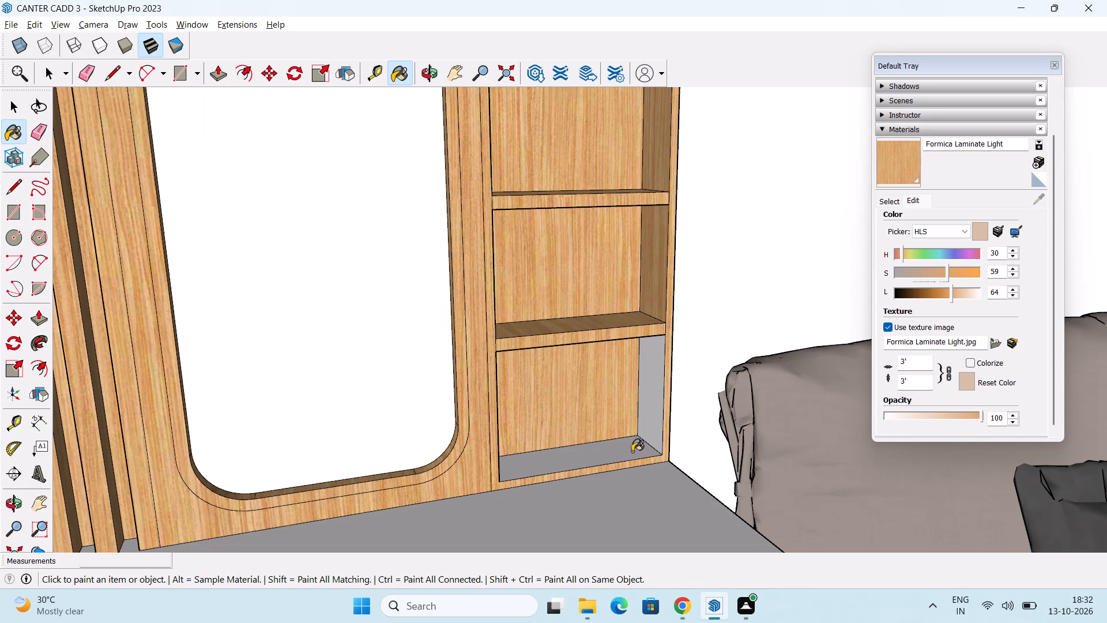
left_click(596, 452)
Paint the dressing unit's countertop with Formica Laminate Light.
scroll(642, 418, "down", 10)
middle_click_drag(650, 401, 594, 456)
middle_click_drag(567, 513, 524, 460)
left_click(550, 508)
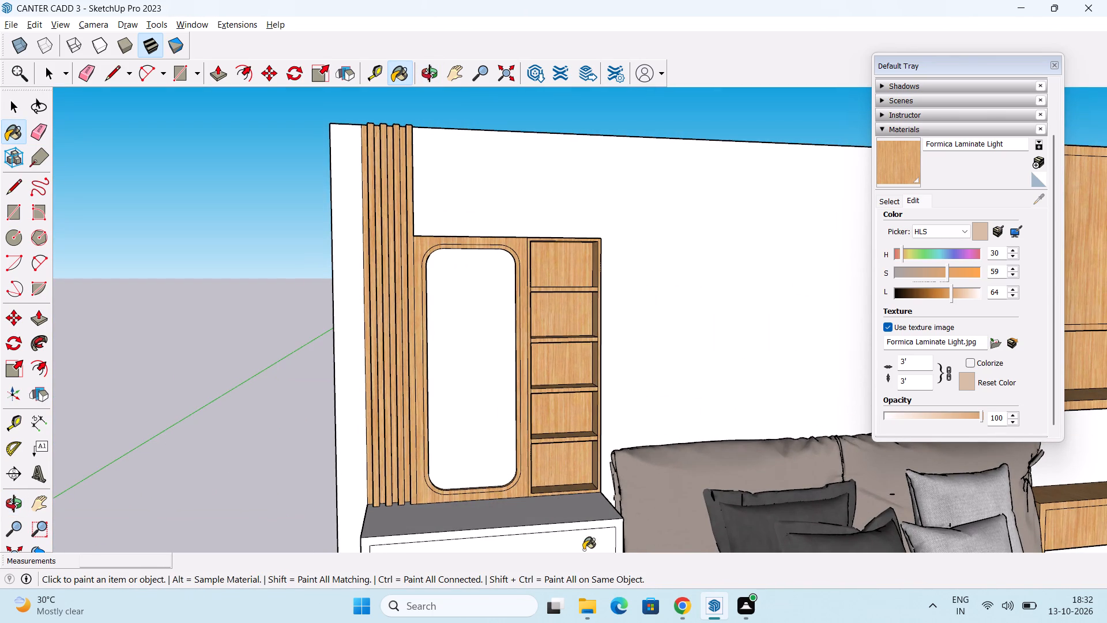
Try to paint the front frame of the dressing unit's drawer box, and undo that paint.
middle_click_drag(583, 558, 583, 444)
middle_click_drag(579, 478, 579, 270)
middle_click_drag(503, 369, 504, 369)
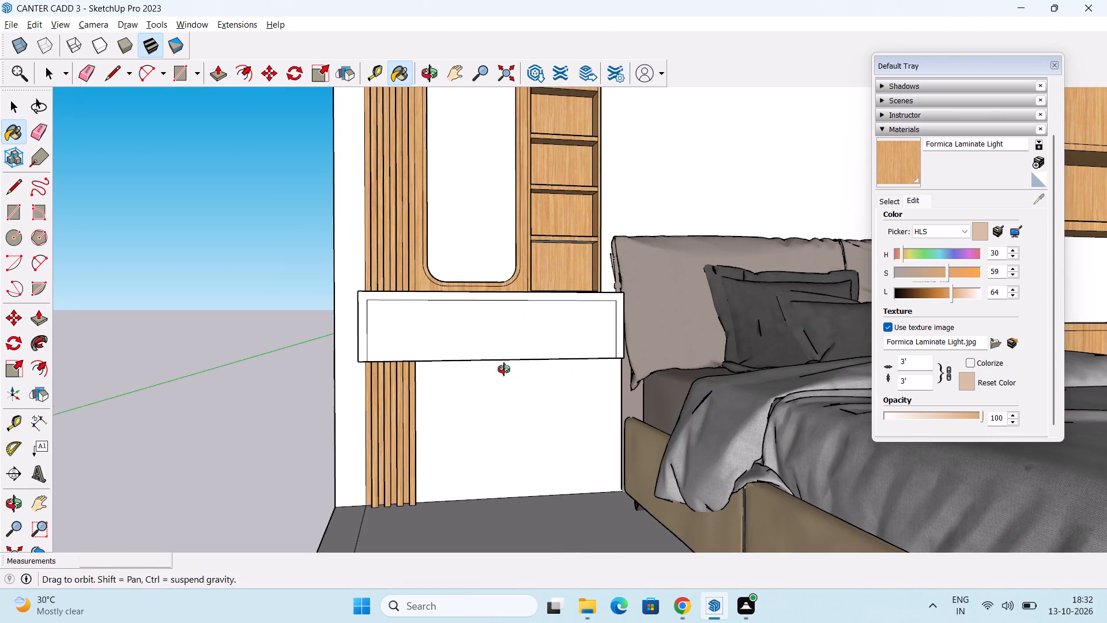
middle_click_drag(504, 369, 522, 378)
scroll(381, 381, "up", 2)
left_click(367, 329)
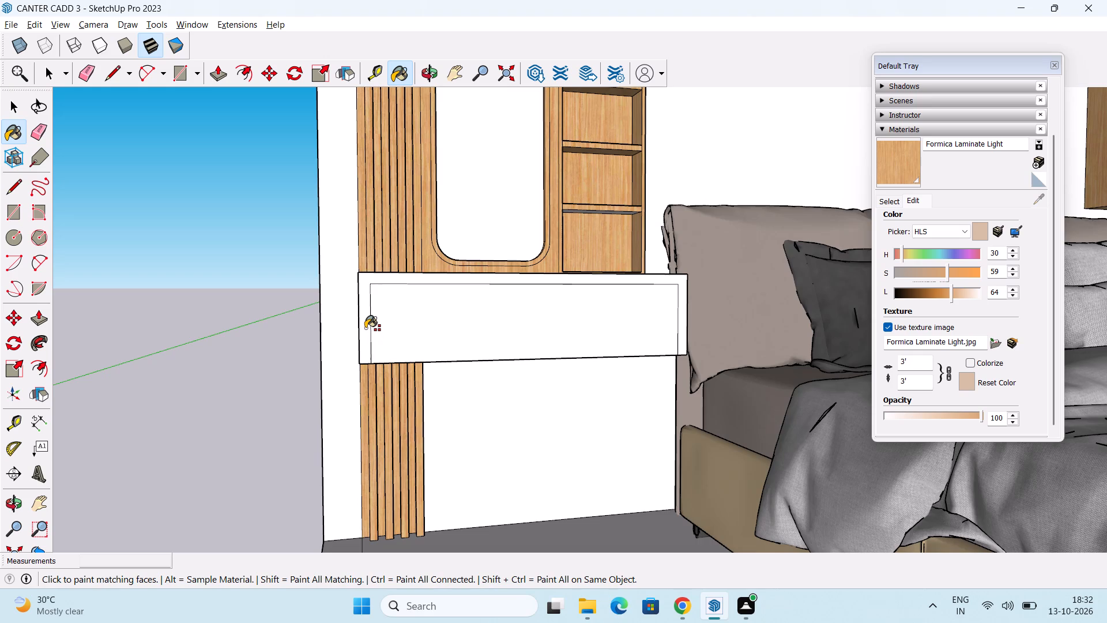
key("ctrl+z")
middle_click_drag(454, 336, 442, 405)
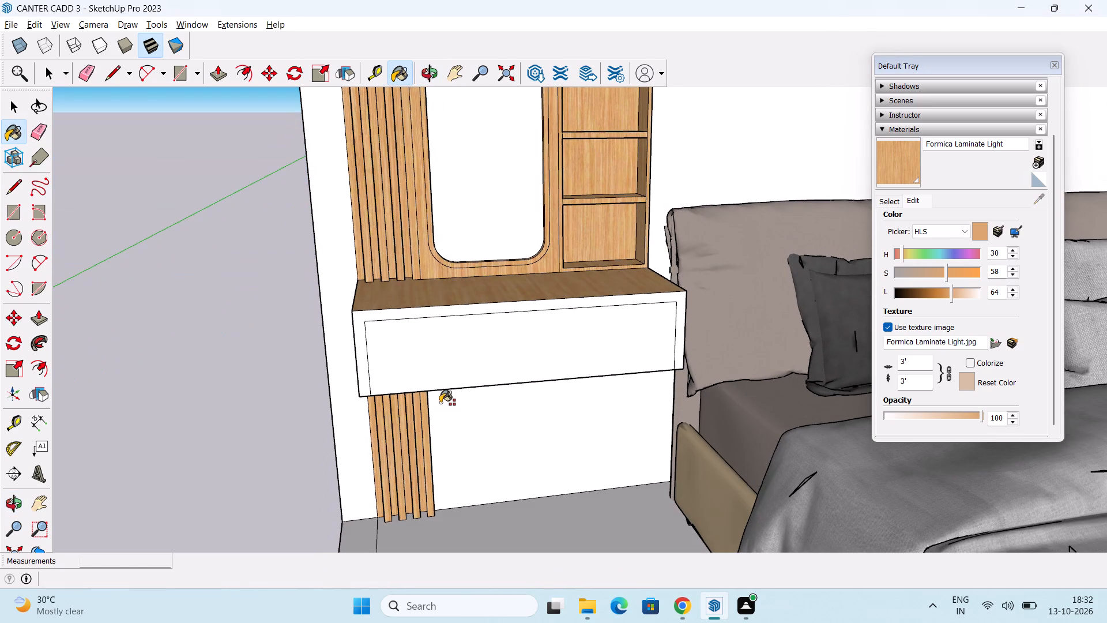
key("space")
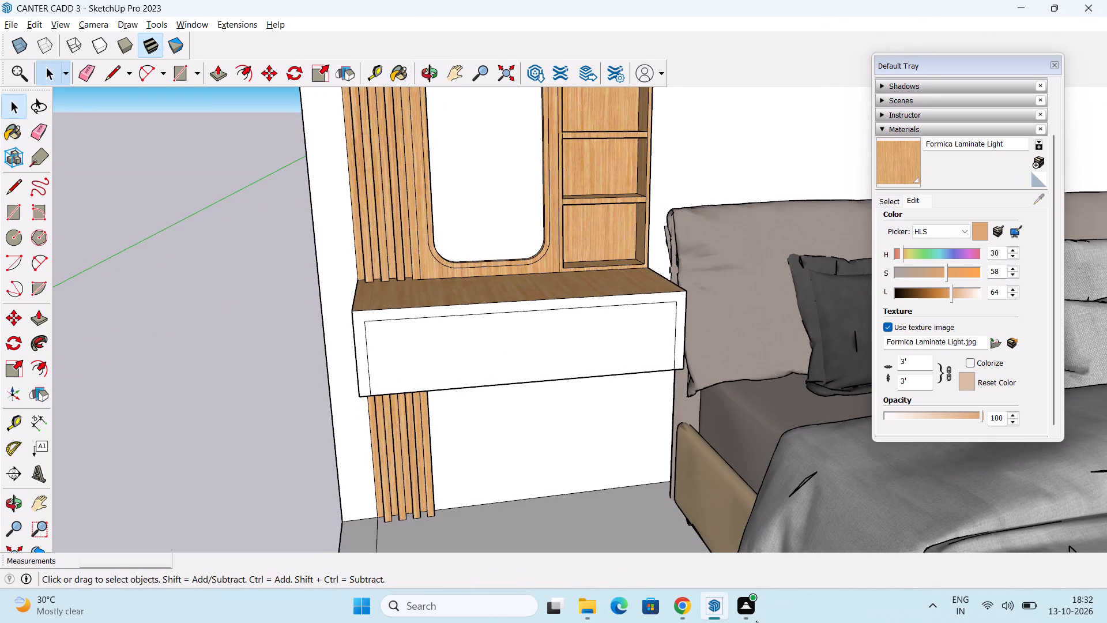
Paint the dressing unit's drawer front, surrounding frame, outer side and underside with Formica Laminate Light.
left_click(903, 167)
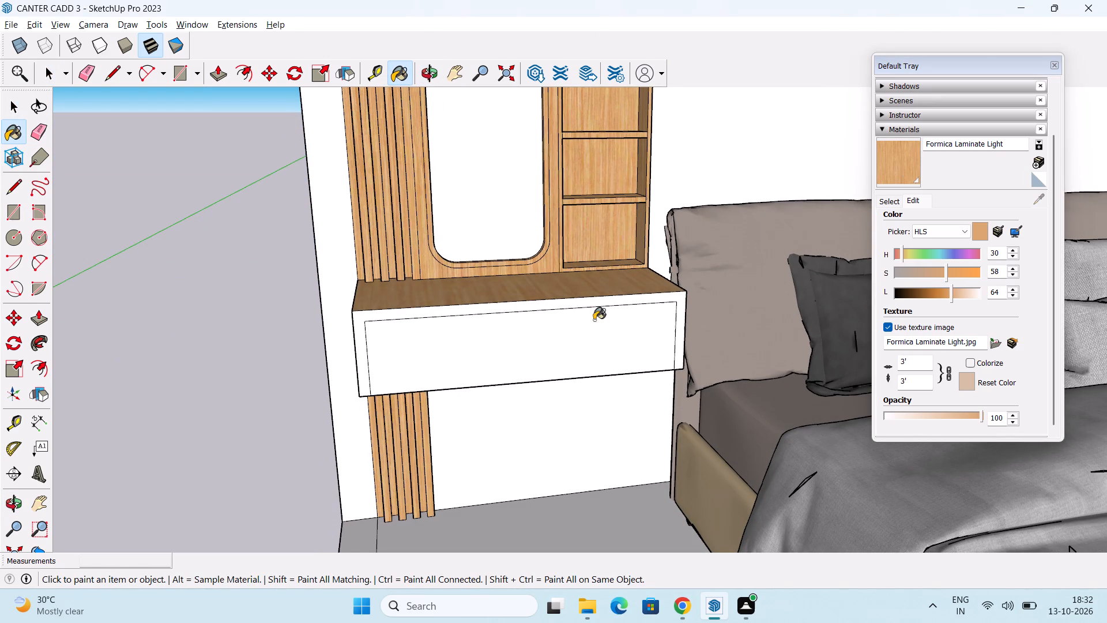
left_click(561, 320)
scroll(504, 317, "up", 2)
left_click(474, 303)
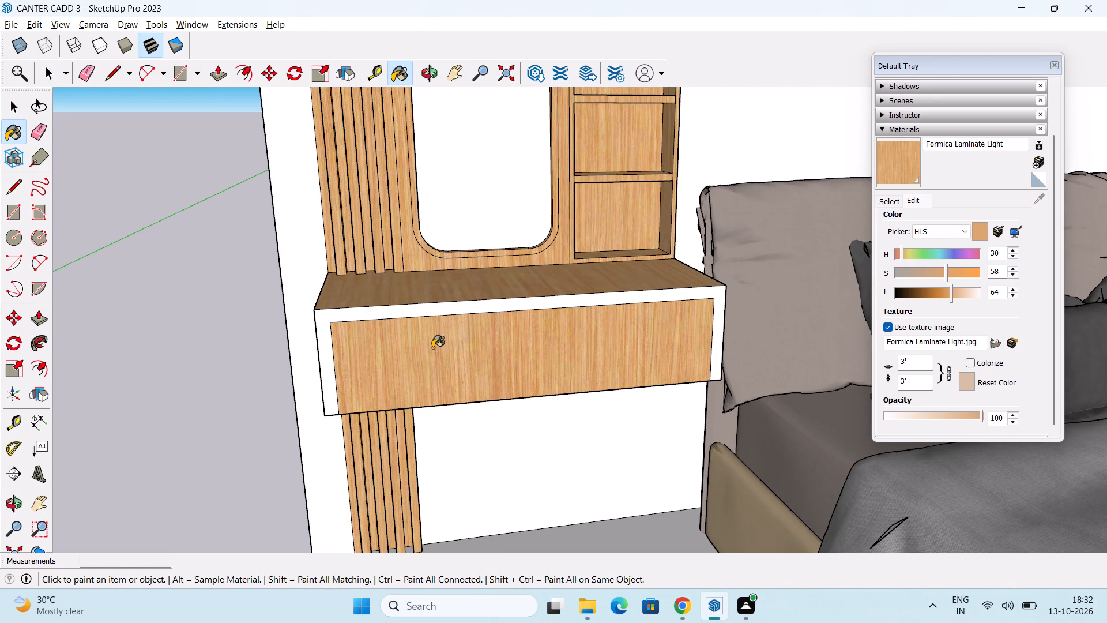
middle_click_drag(440, 342, 651, 263)
left_click(456, 292)
middle_click_drag(585, 385, 548, 231)
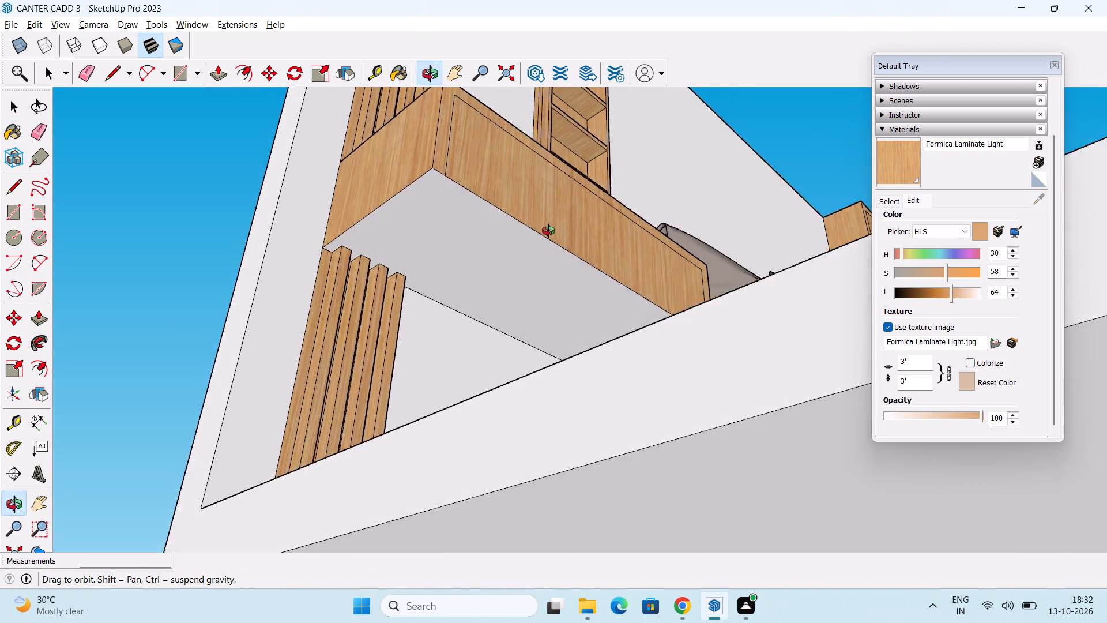
middle_click_drag(548, 231, 533, 293)
left_click(533, 319)
scroll(714, 295, "down", 1)
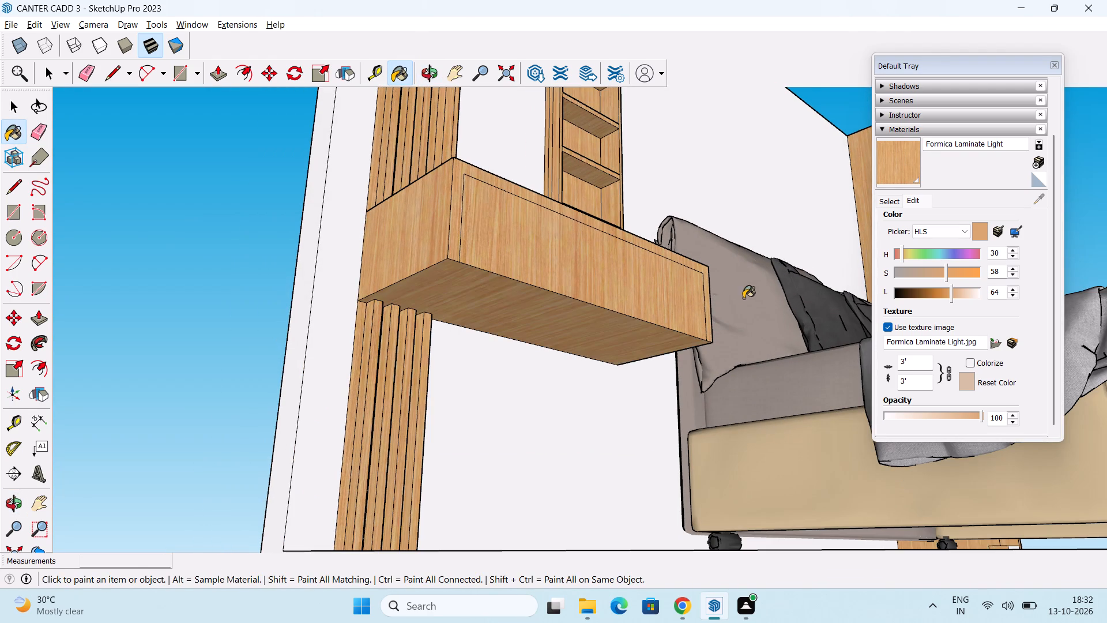
Paint the underside of the shelf above the bottom compartment with Formica Laminate Light.
middle_click_drag(788, 302, 630, 317)
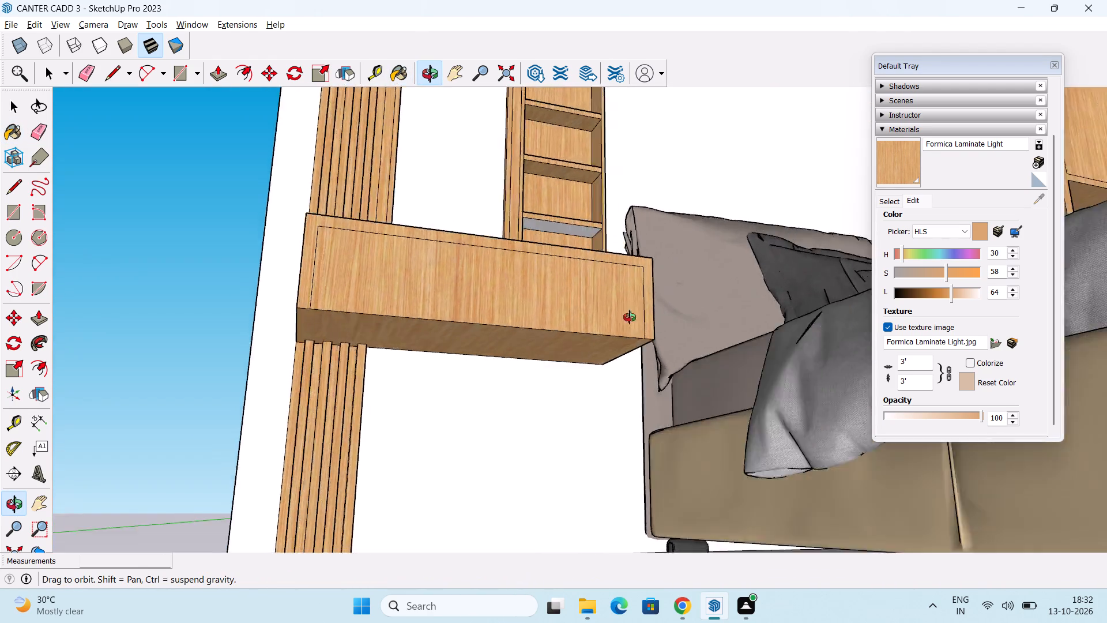
middle_click_drag(630, 317, 617, 306)
middle_click_drag(629, 265, 634, 384, "shift")
scroll(615, 354, "up", 4)
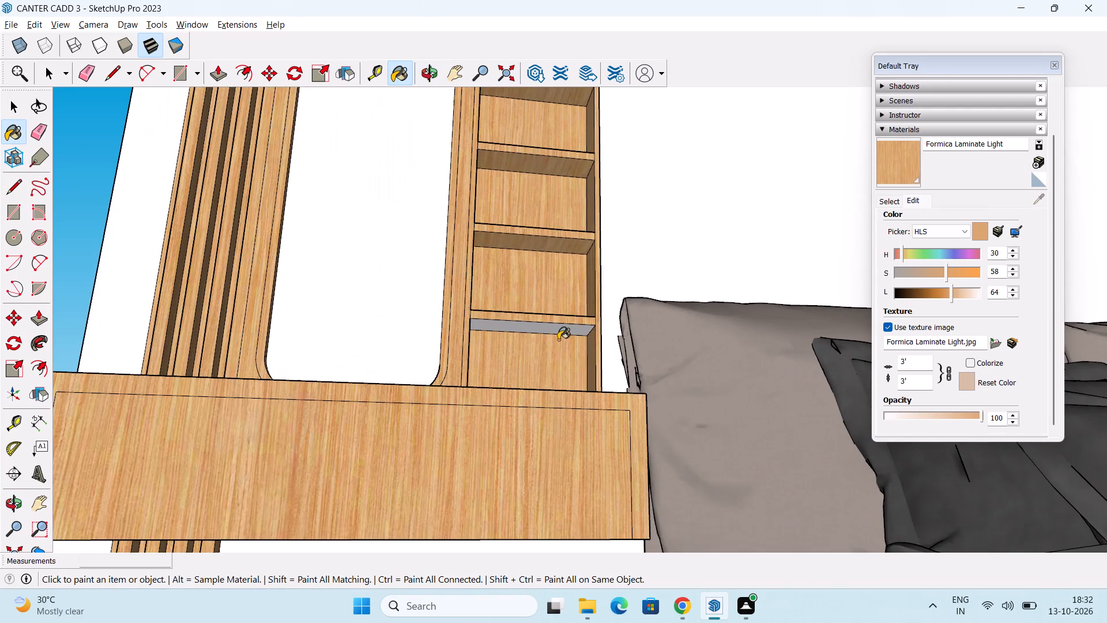
scroll(558, 340, "up", 1)
left_click(559, 332)
Examine the painted dressing unit and the whole bedroom from several angles.
scroll(596, 328, "down", 3)
middle_click_drag(630, 357, 457, 416)
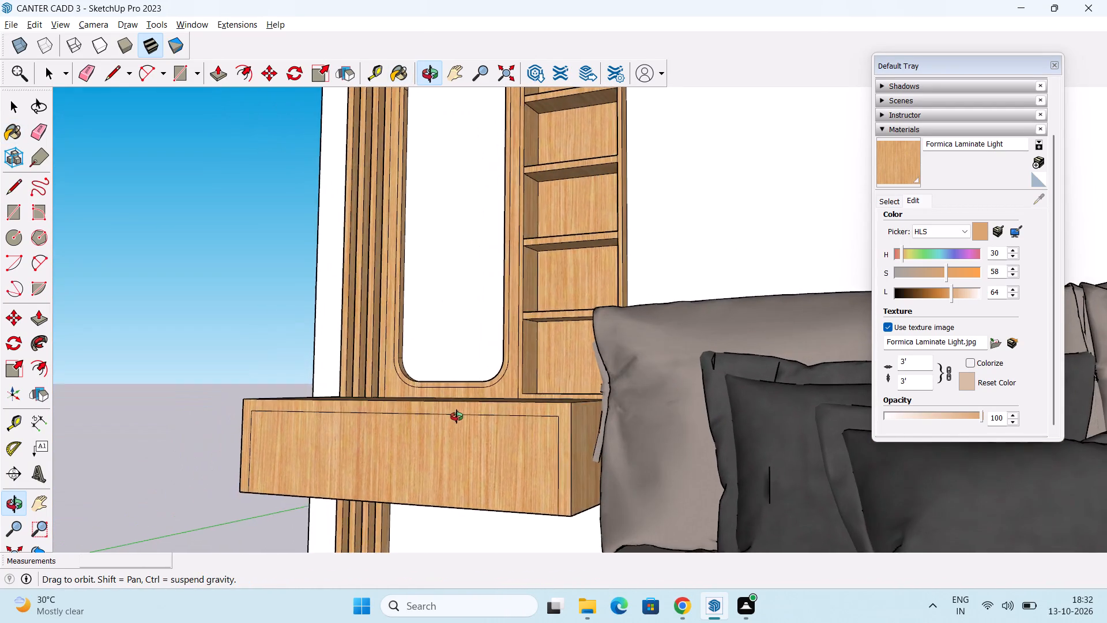
middle_click_drag(457, 416, 603, 413)
scroll(610, 392, "down", 3)
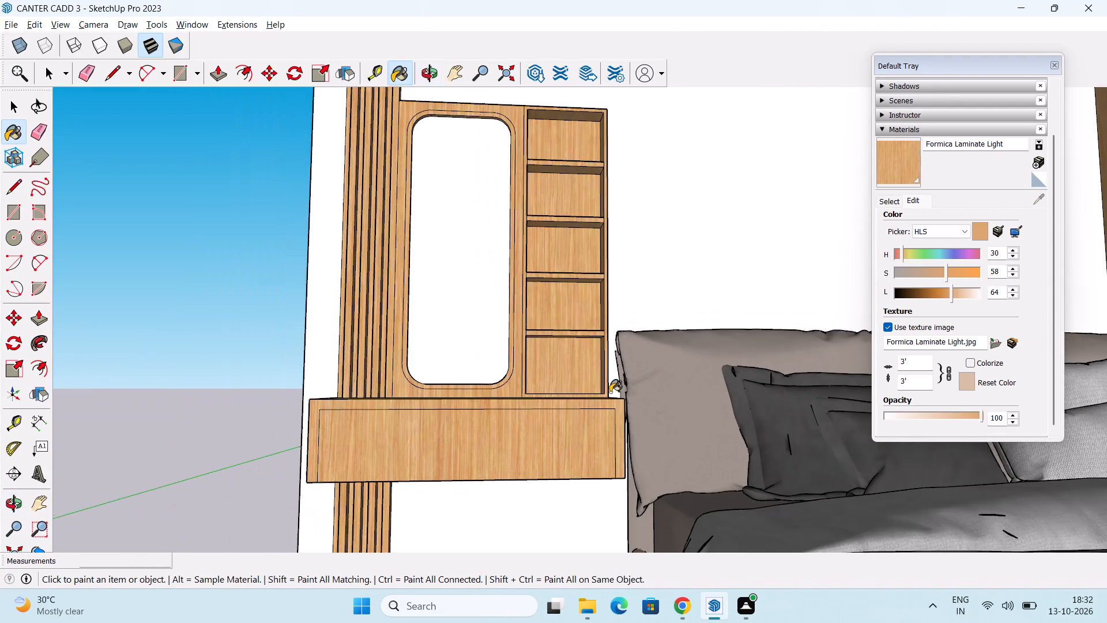
scroll(613, 386, "down", 5)
middle_click_drag(621, 384, 632, 461)
middle_click_drag(665, 429, 578, 406, "shift")
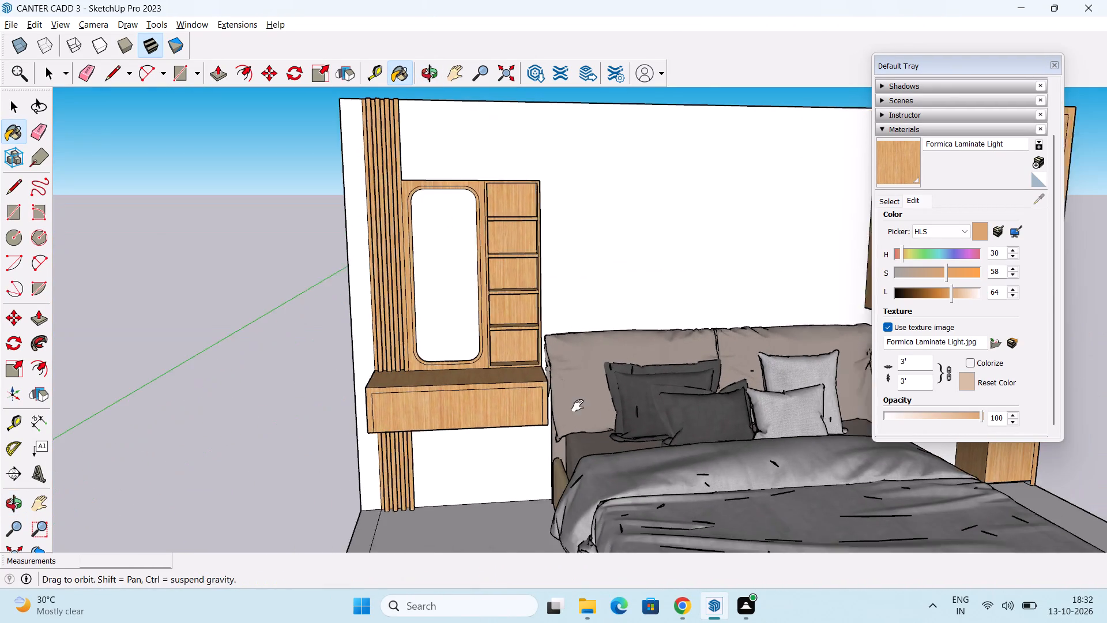
middle_click_drag(578, 406, 551, 406, "shift")
scroll(545, 389, "down", 5)
middle_click_drag(664, 396, 524, 393)
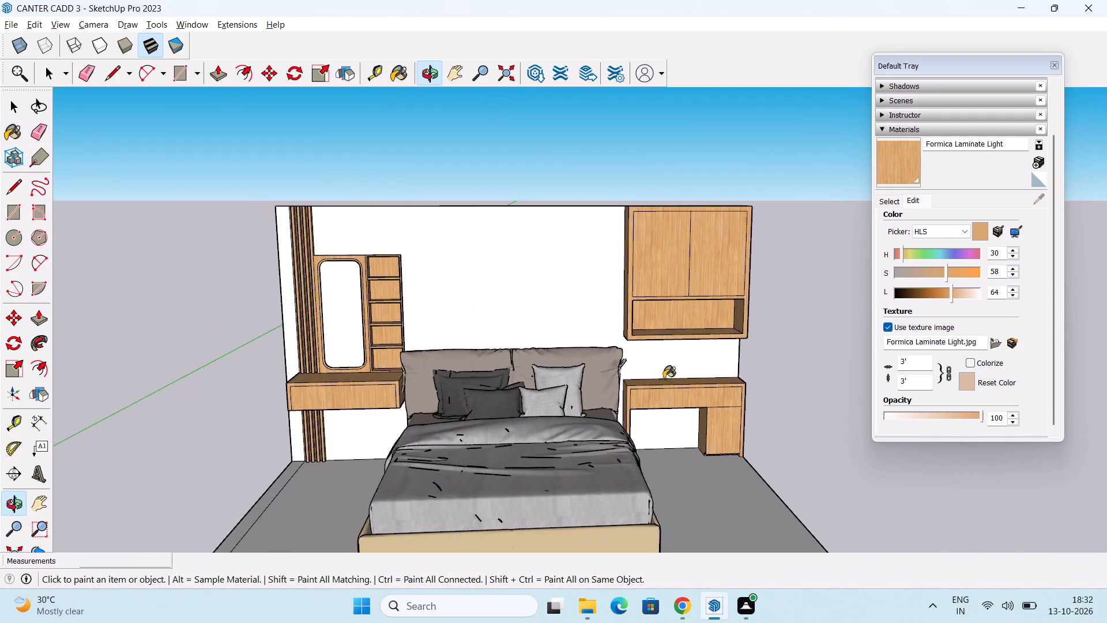
scroll(664, 378, "down", 2)
middle_click_drag(677, 400, 671, 422)
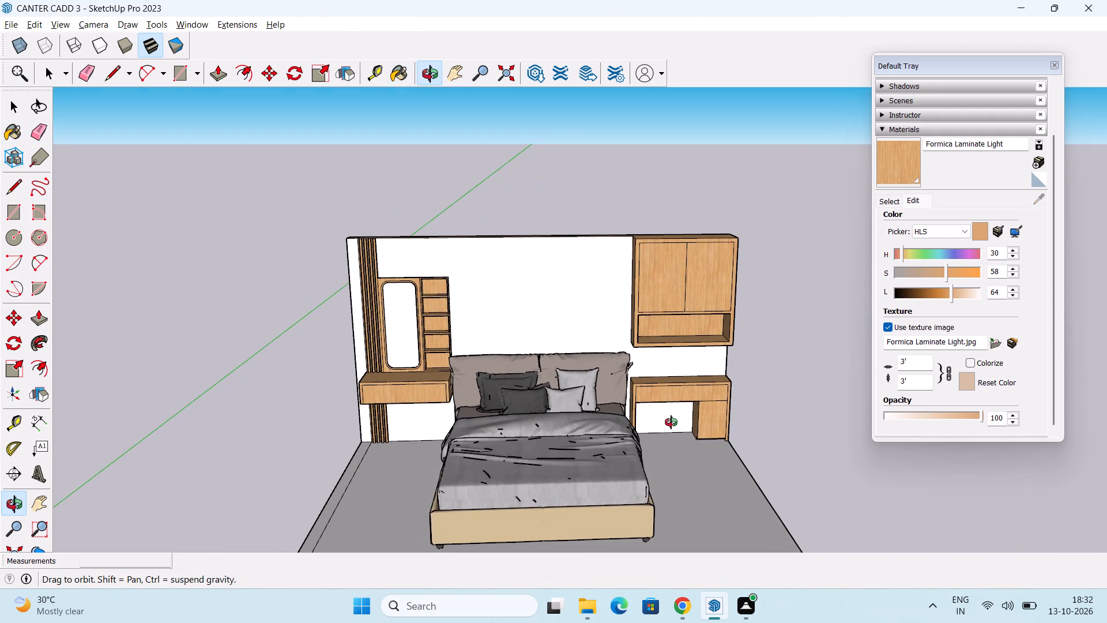
middle_click_drag(671, 422, 721, 447)
middle_click_drag(741, 449, 678, 404, "shift")
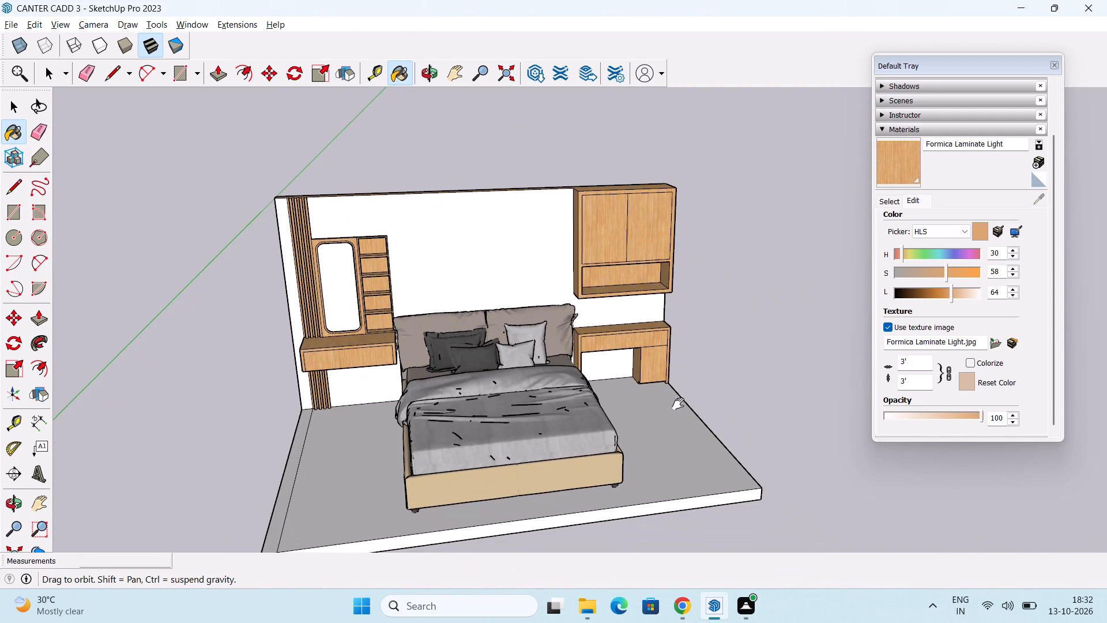
middle_click_drag(678, 404, 660, 404, "shift")
middle_click_drag(680, 406, 652, 424)
middle_click_drag(624, 425, 653, 411)
key("space")
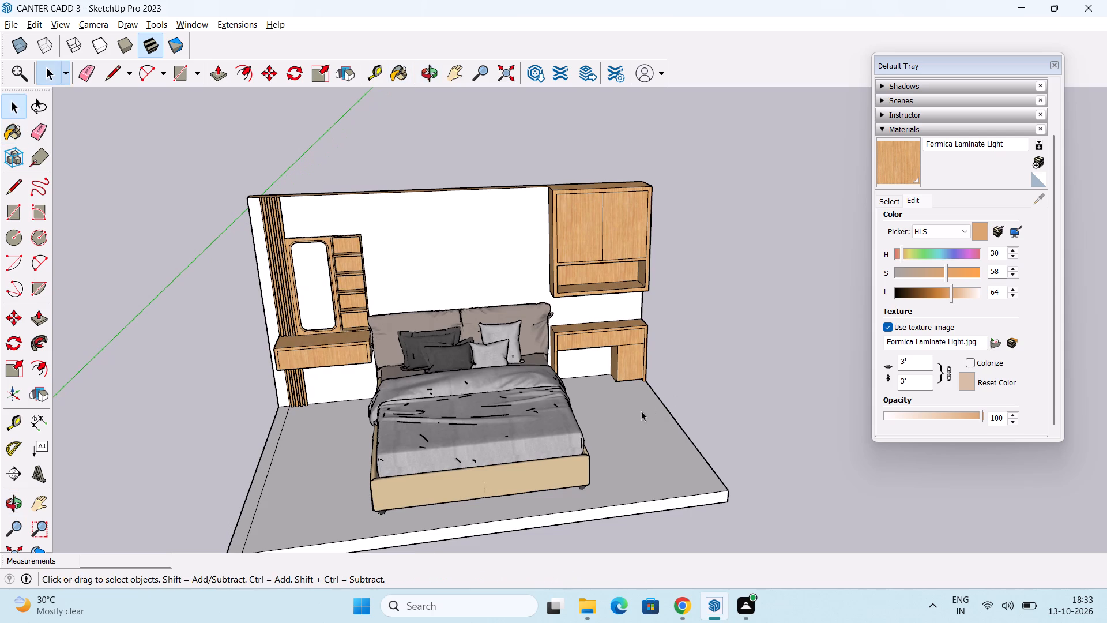
middle_click_drag(612, 422, 697, 369)
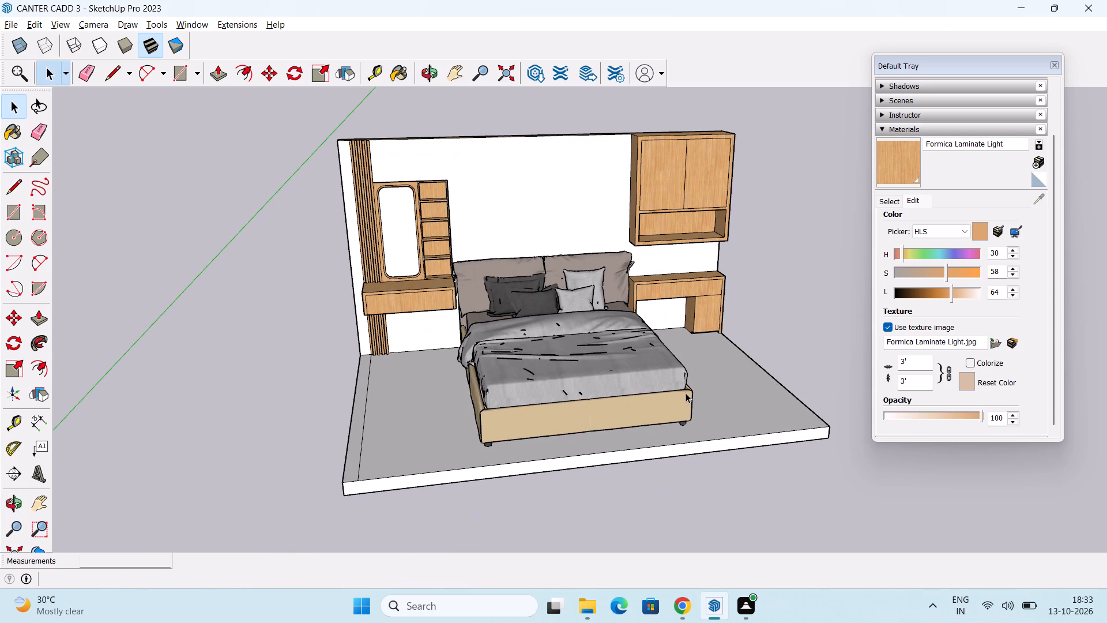
middle_click_drag(686, 393, 600, 381)
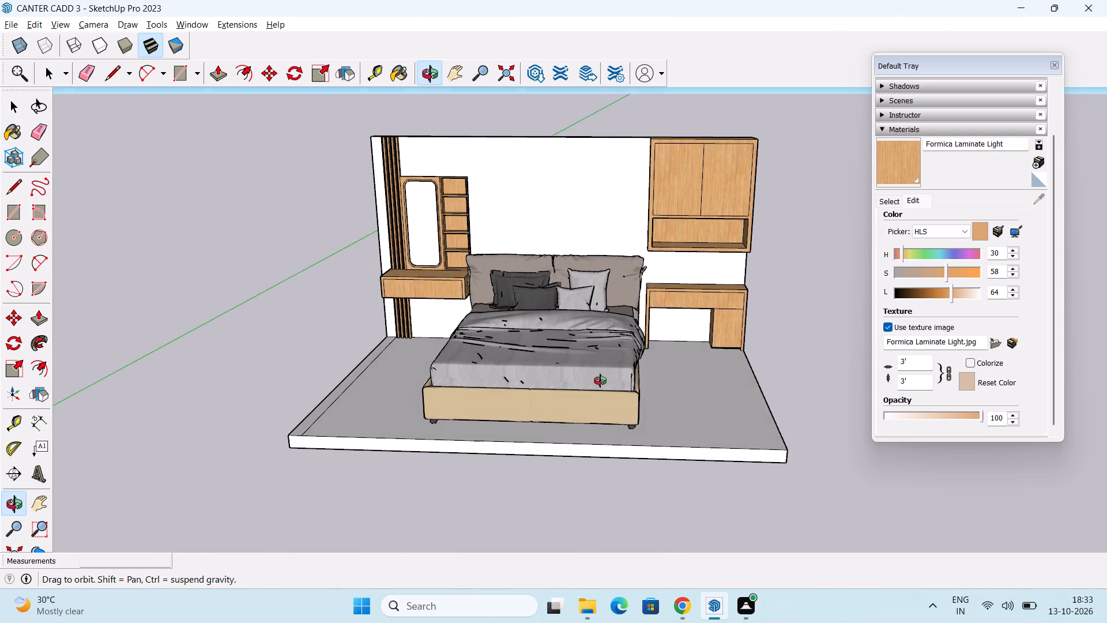
middle_click_drag(600, 381, 597, 388)
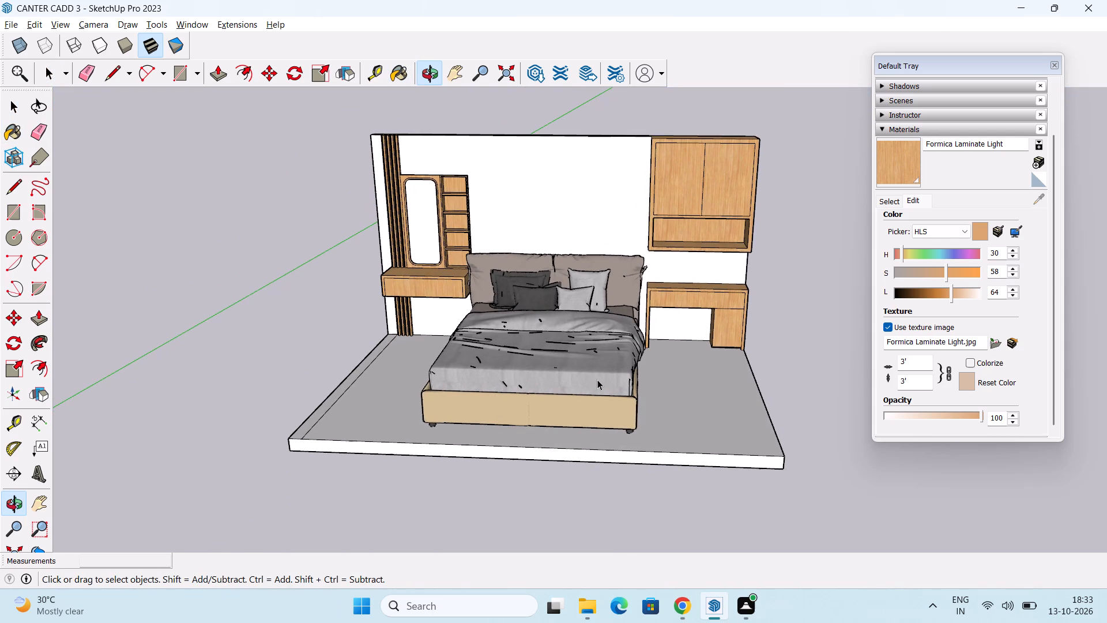
Scale the bed's width by 1.03 along the green axis, extending it toward the desk.
left_click(593, 377)
left_click_drag(16, 372, 33, 370)
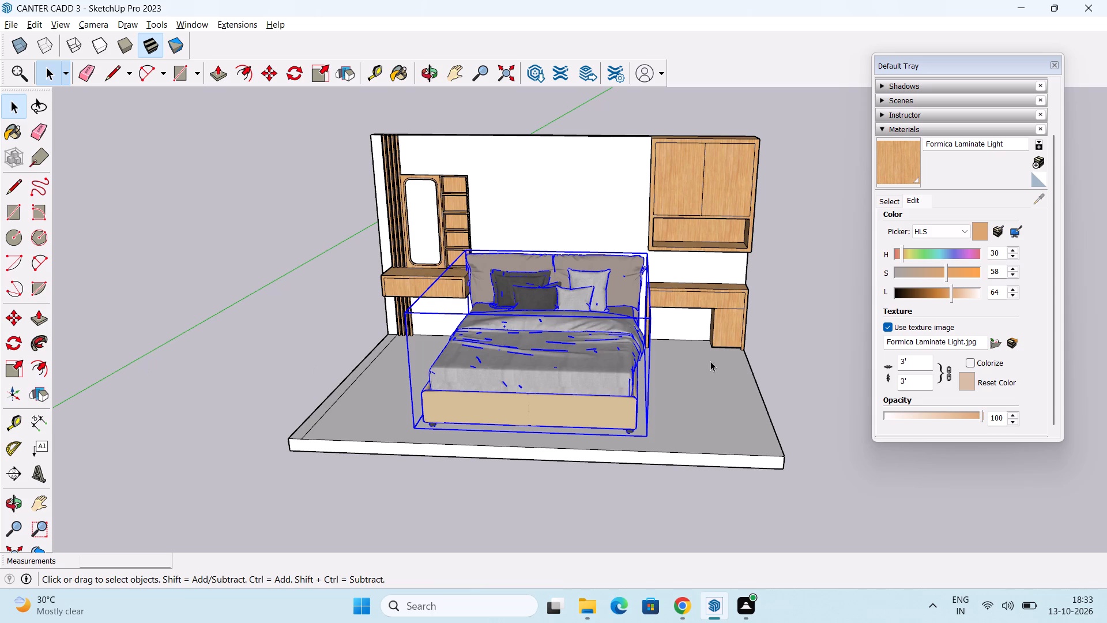
left_click(17, 376)
middle_click_drag(581, 383, 406, 367)
scroll(583, 366, "up", 1)
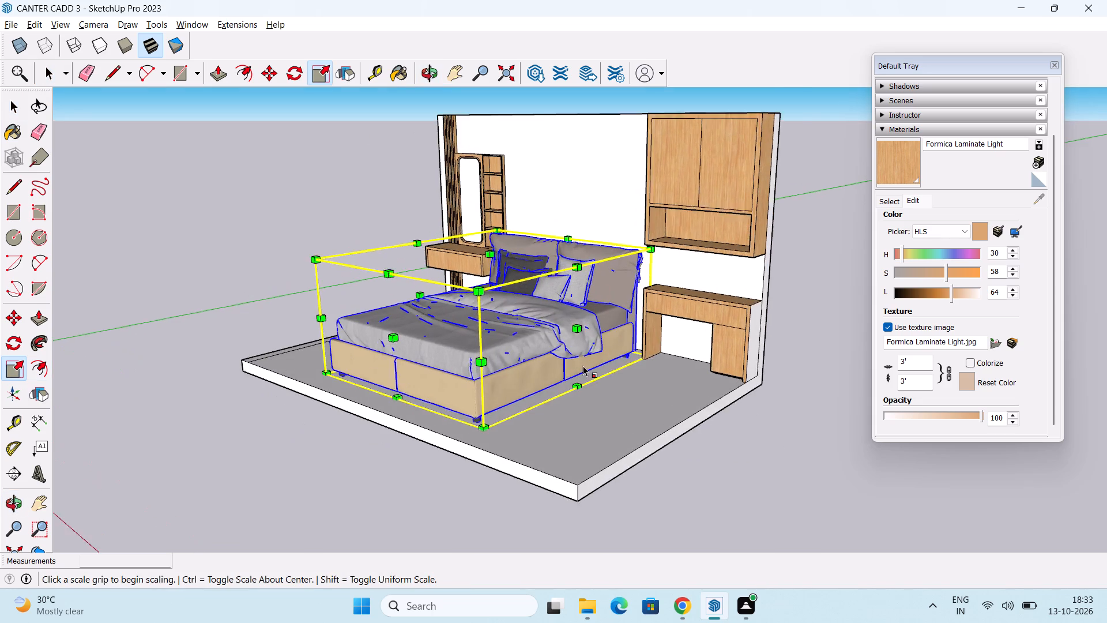
scroll(583, 366, "up", 1)
middle_click_drag(603, 371, 746, 405)
middle_click_drag(717, 437, 664, 359)
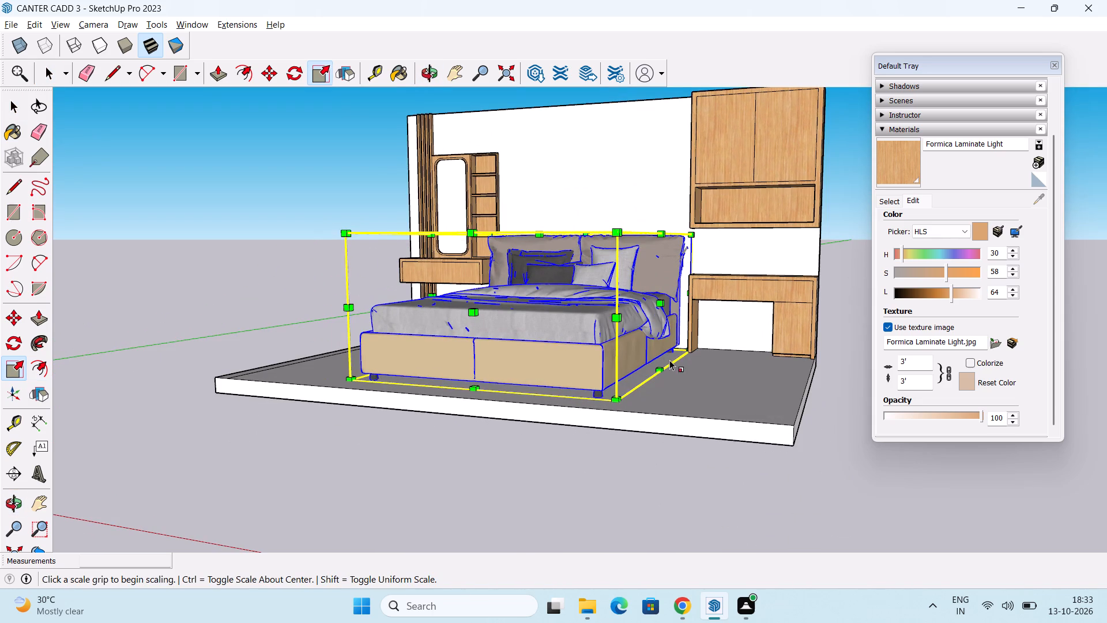
scroll(672, 339, "up", 1)
middle_click_drag(671, 334, 691, 349)
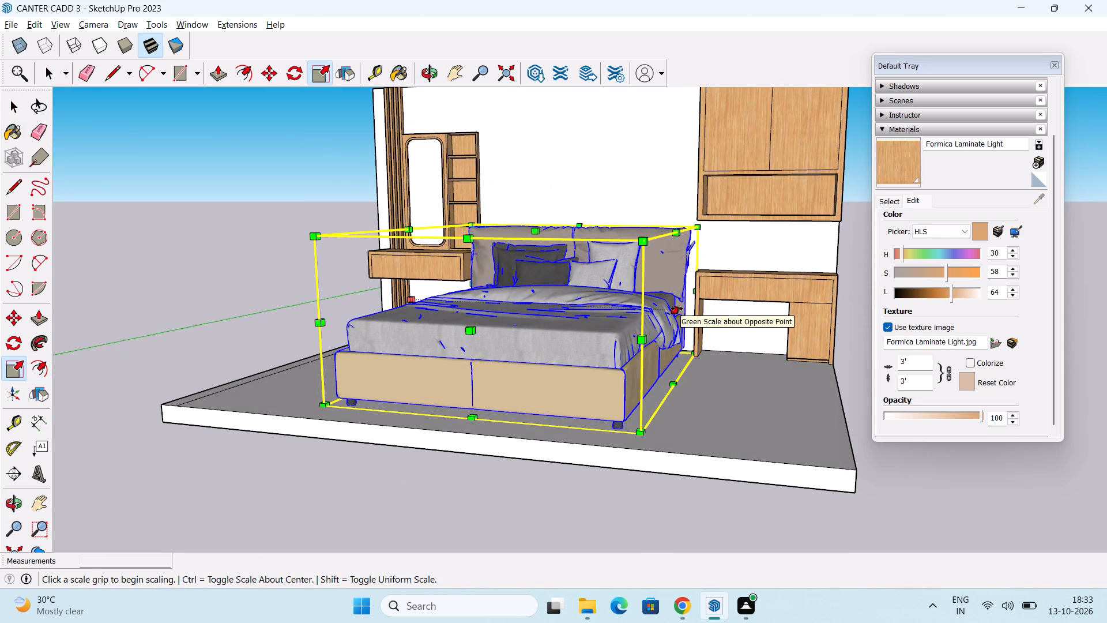
left_click_drag(677, 309, 688, 307)
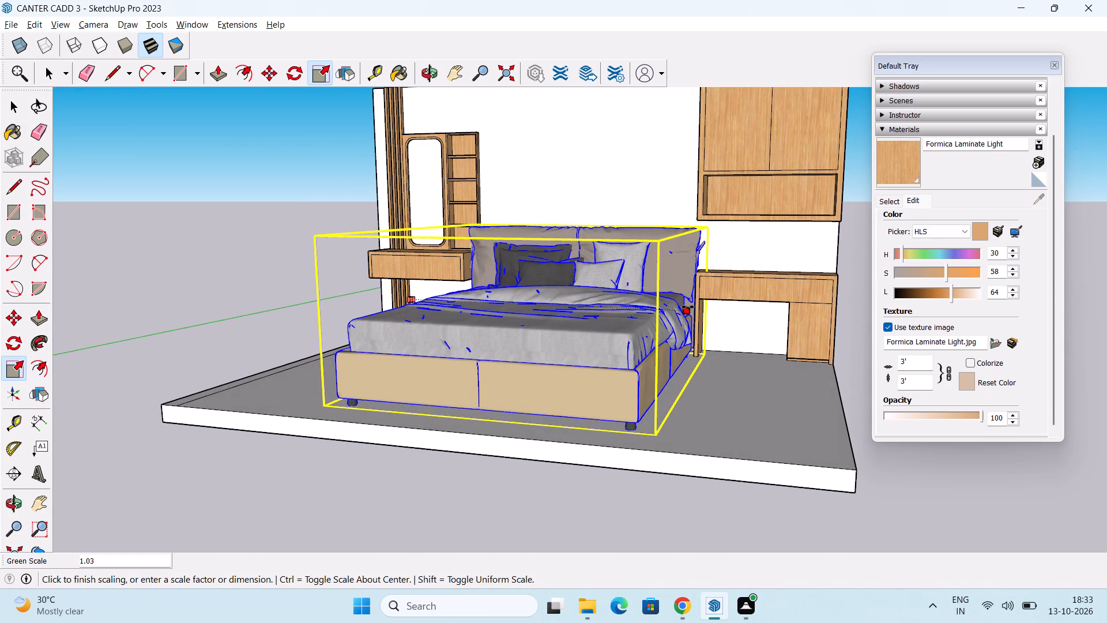
left_click_drag(688, 307, 684, 307)
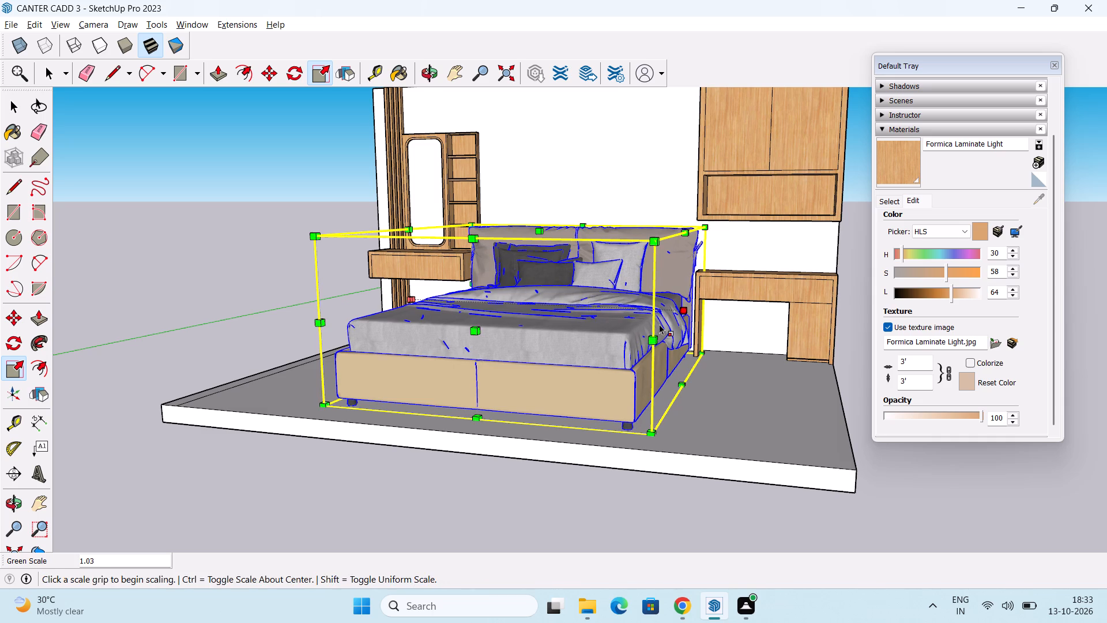
middle_click_drag(650, 330, 717, 346)
key("space")
left_click(268, 318)
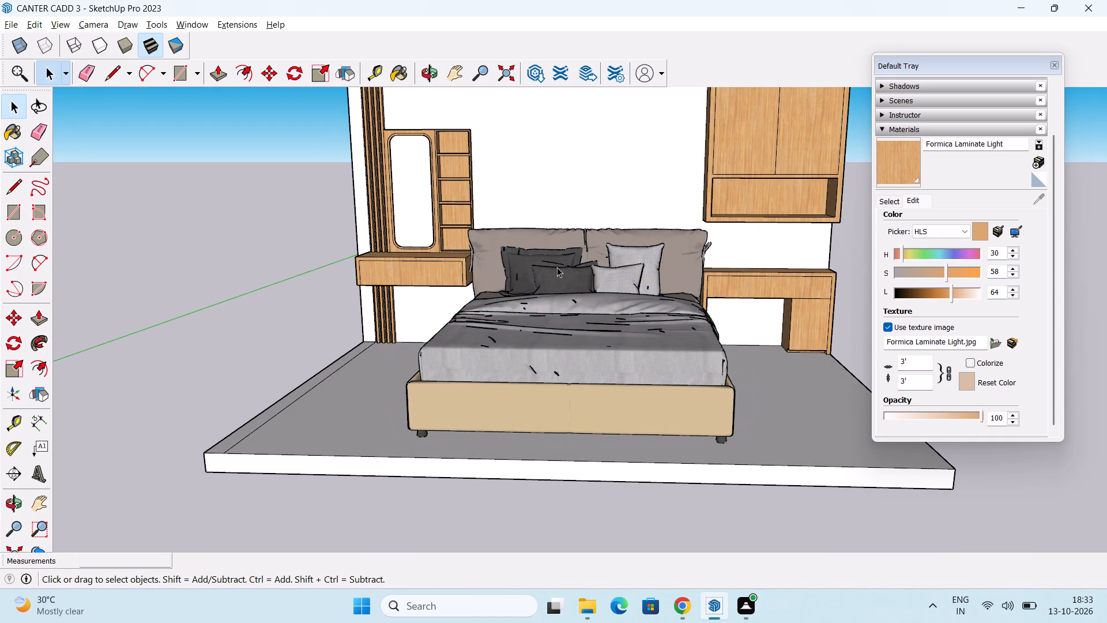
Adjust the Formica Laminate Light colour in the HLS picker, trying lower saturations and setting it to 80.
scroll(562, 275, "down", 1)
middle_click_drag(589, 283, 677, 320)
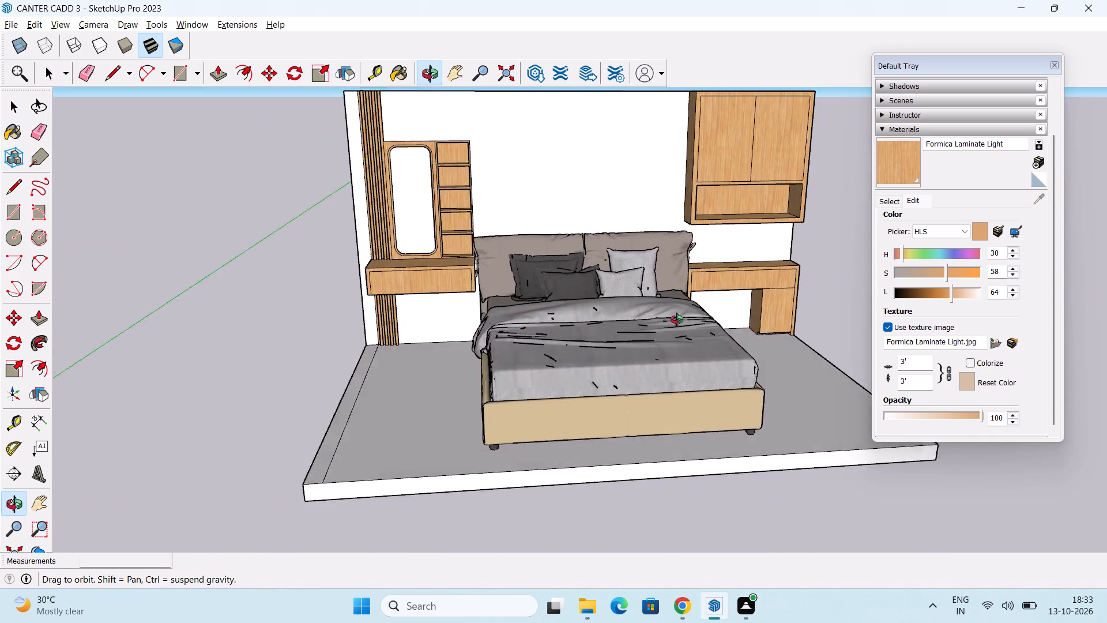
middle_click_drag(677, 320, 696, 327)
middle_click_drag(701, 325, 701, 350, "shift")
scroll(625, 317, "down", 1)
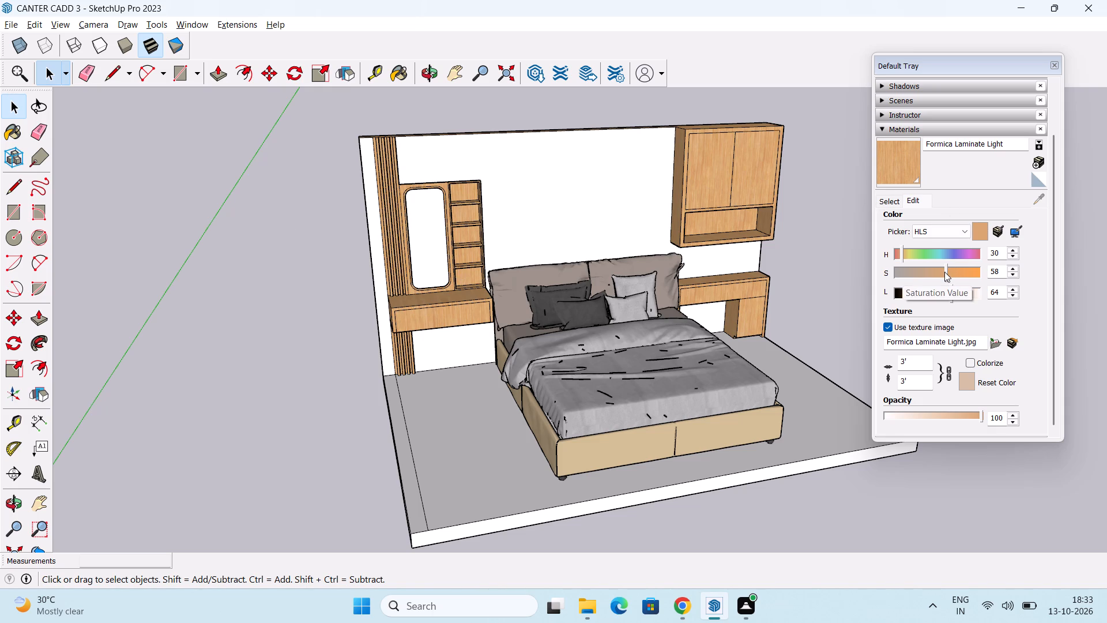
scroll(944, 272, "down", 7)
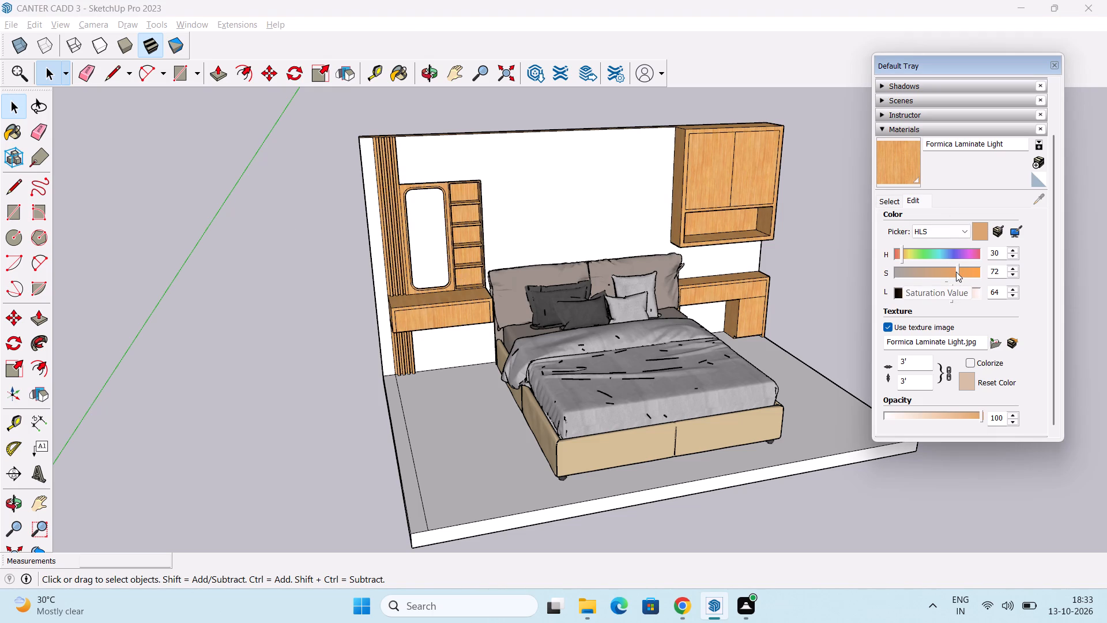
scroll(958, 272, "down", 2)
scroll(958, 272, "up", 20)
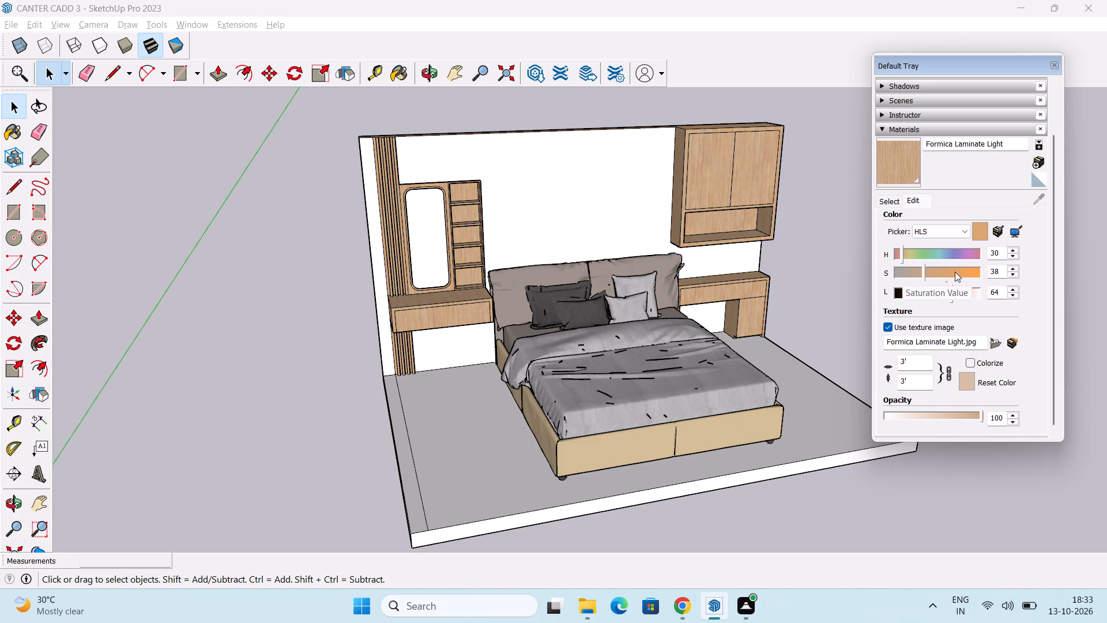
scroll(955, 272, "up", 2)
scroll(938, 271, "down", 18)
scroll(954, 271, "down", 6)
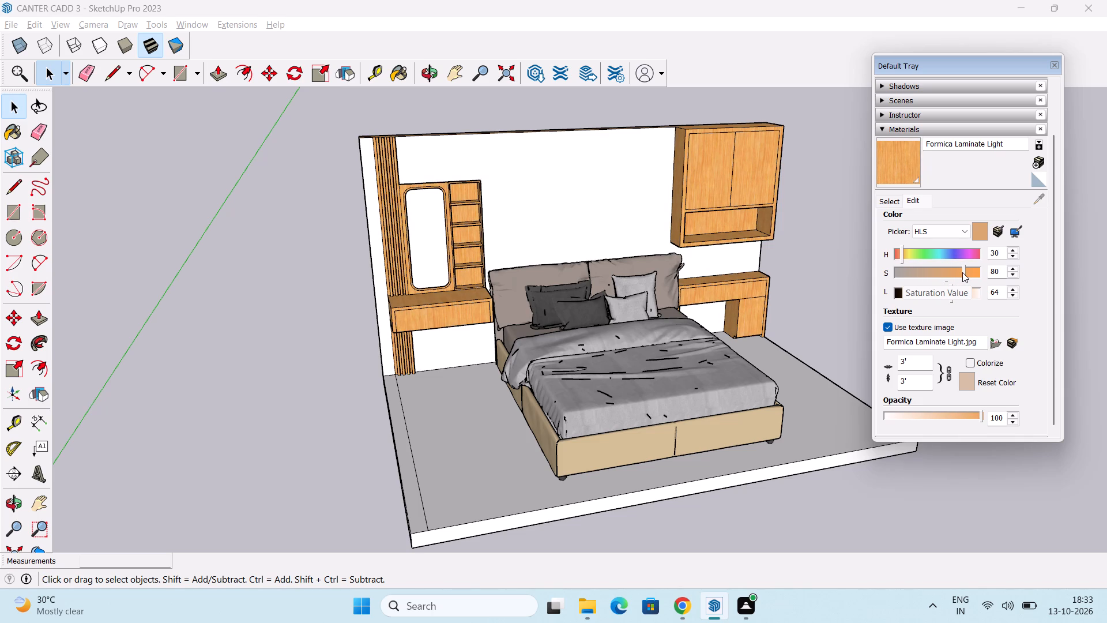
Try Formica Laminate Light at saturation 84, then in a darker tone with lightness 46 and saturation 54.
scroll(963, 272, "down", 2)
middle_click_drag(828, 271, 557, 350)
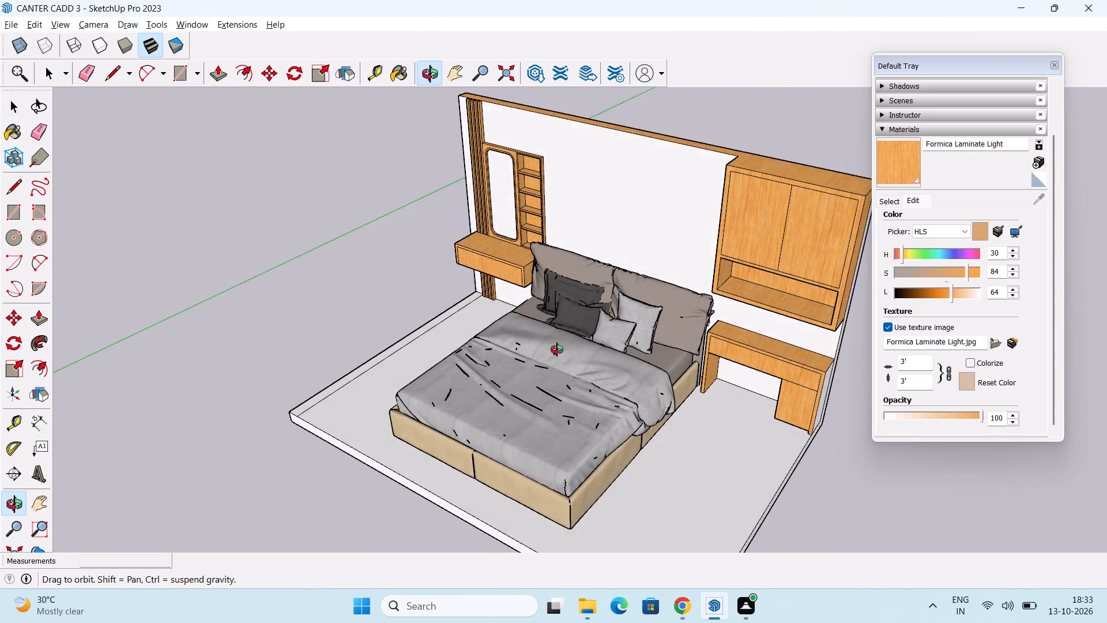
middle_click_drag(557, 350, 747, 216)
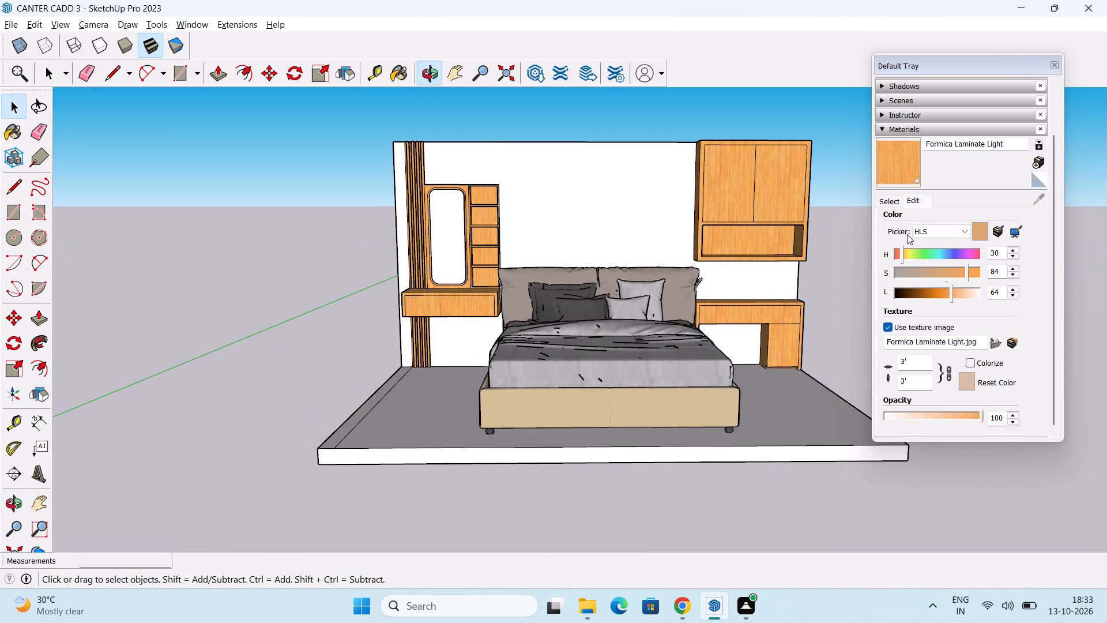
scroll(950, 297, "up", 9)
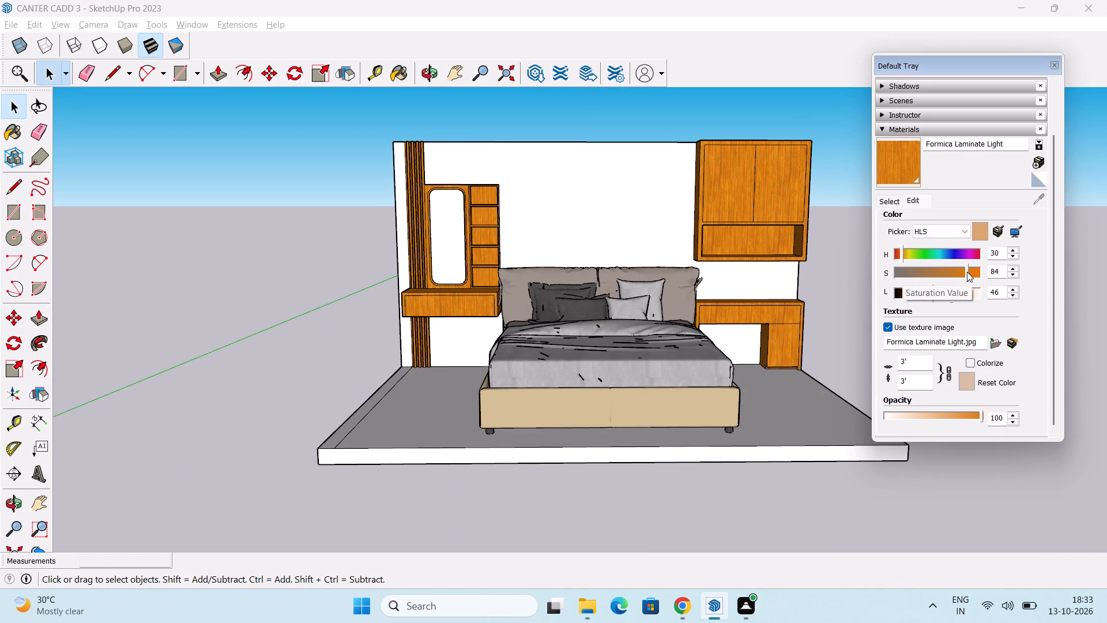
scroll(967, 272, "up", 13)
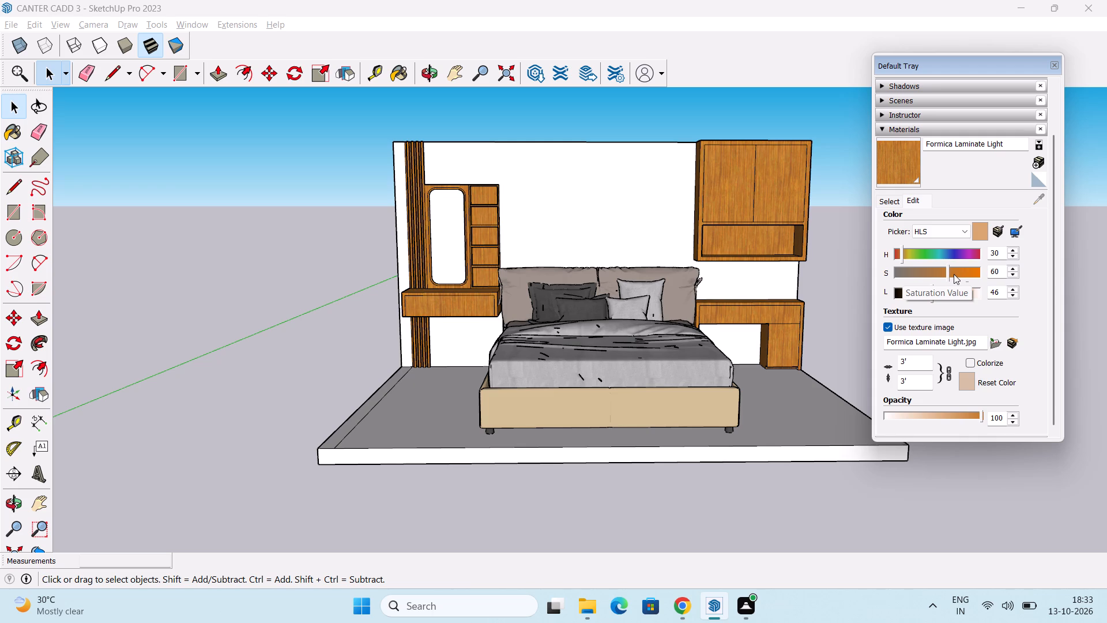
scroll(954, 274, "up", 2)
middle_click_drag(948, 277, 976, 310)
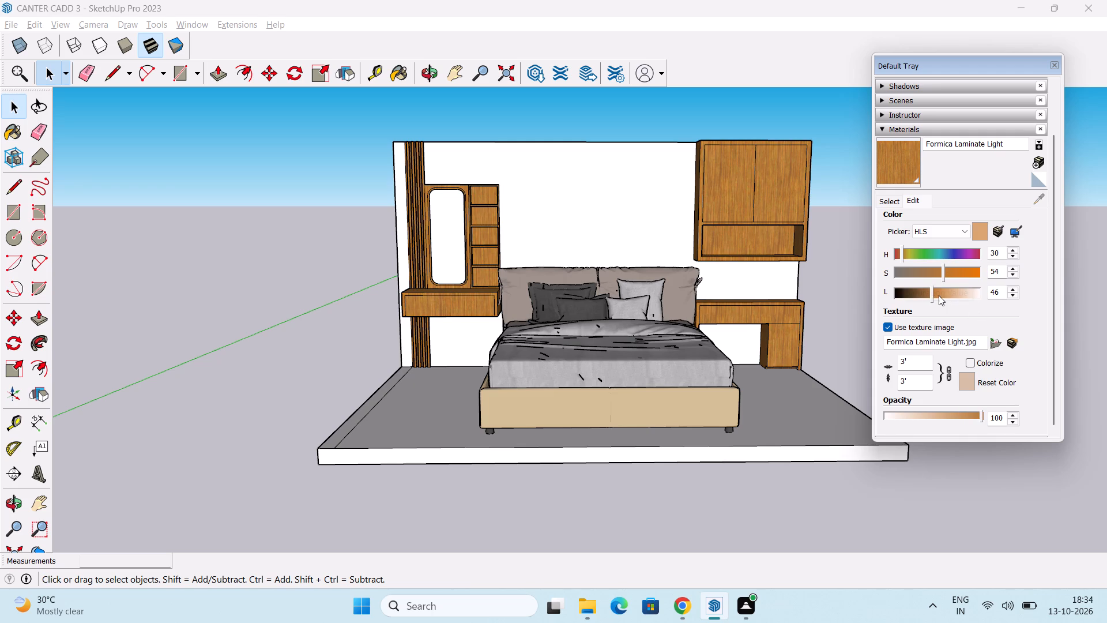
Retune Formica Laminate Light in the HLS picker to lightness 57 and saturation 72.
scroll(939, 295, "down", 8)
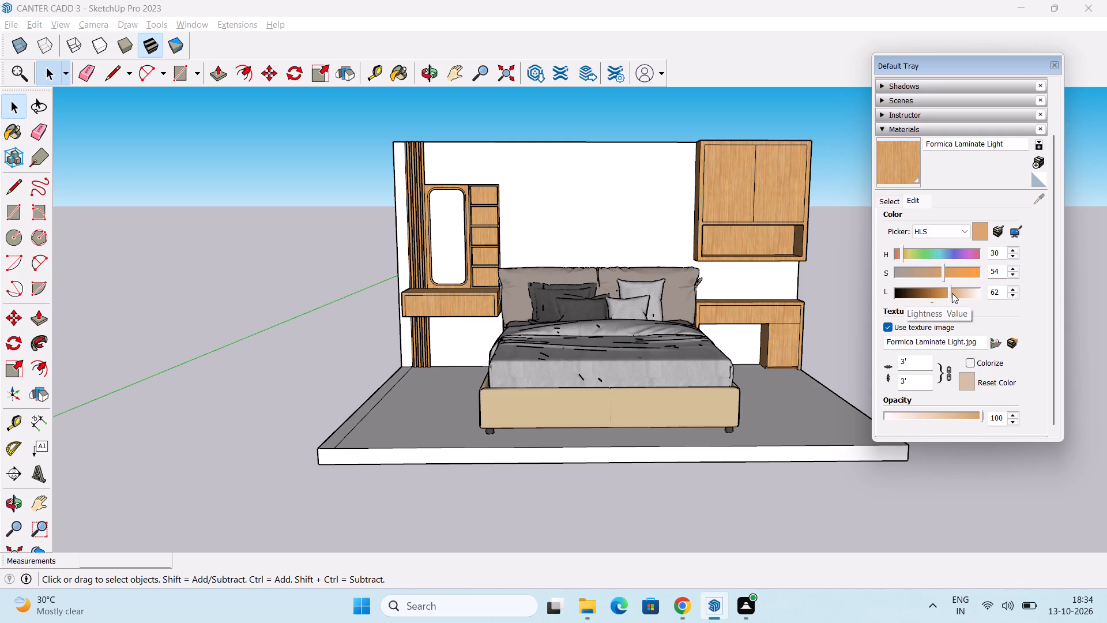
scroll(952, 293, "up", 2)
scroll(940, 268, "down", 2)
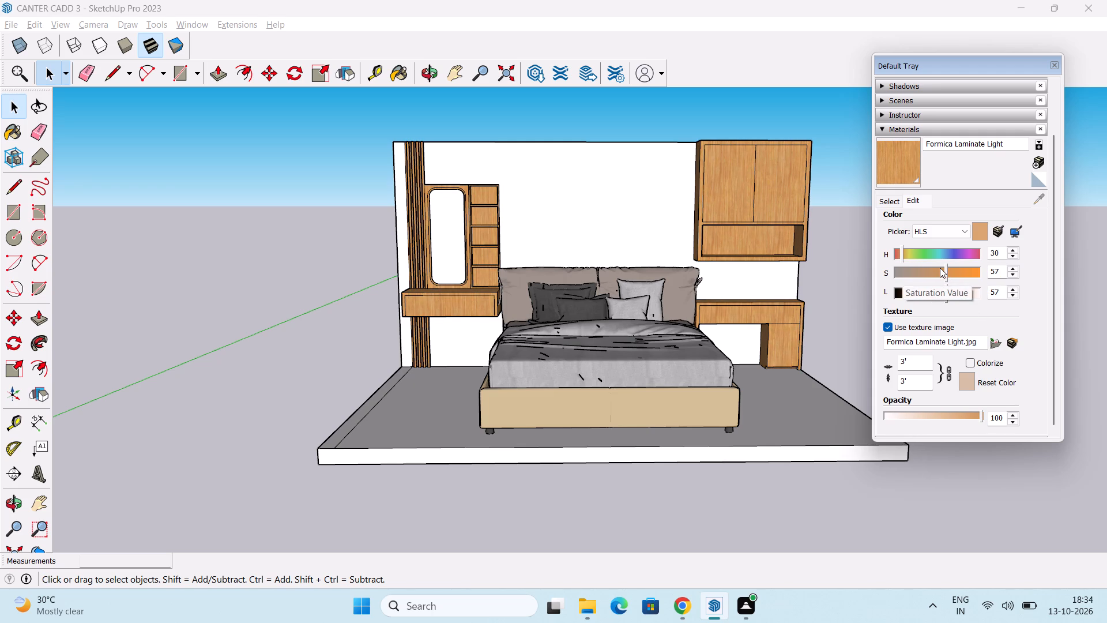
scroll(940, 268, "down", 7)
Paint the underside of the desk beside the bed with Formica Laminate Light.
middle_click_drag(789, 286, 913, 384)
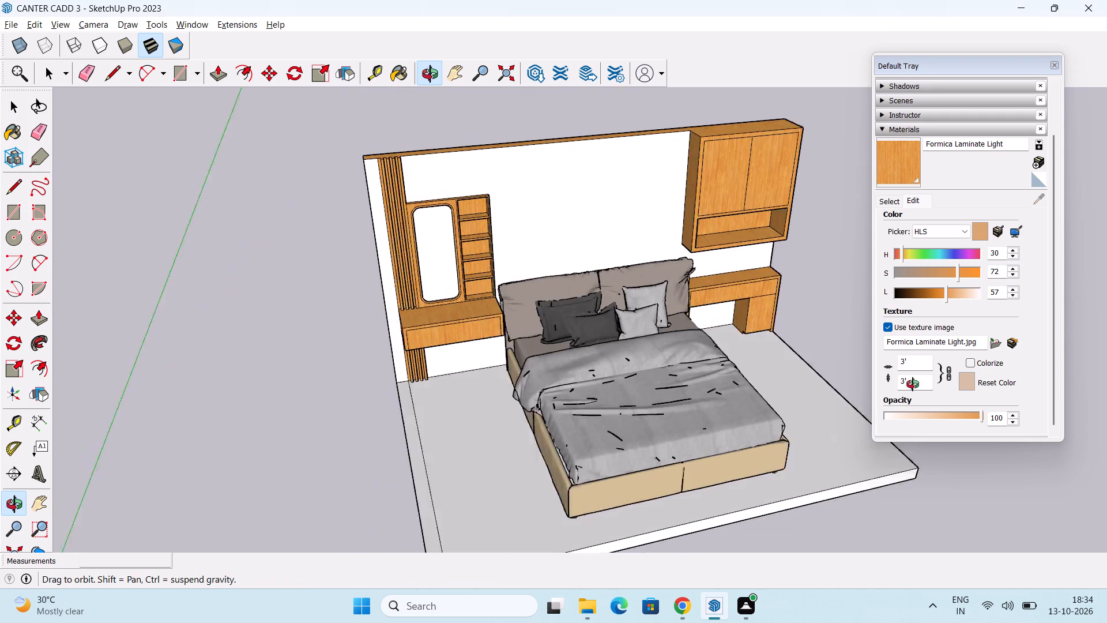
middle_click_drag(913, 384, 810, 365)
scroll(785, 338, "up", 1)
middle_click_drag(771, 350, 751, 354)
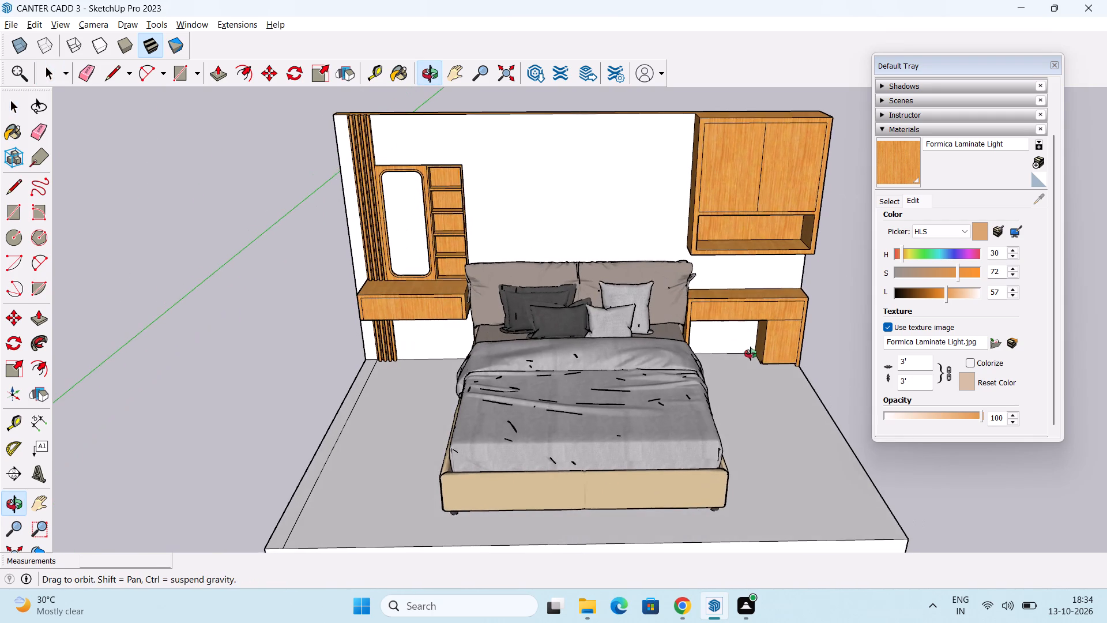
middle_click_drag(751, 354, 644, 186)
scroll(729, 279, "up", 3)
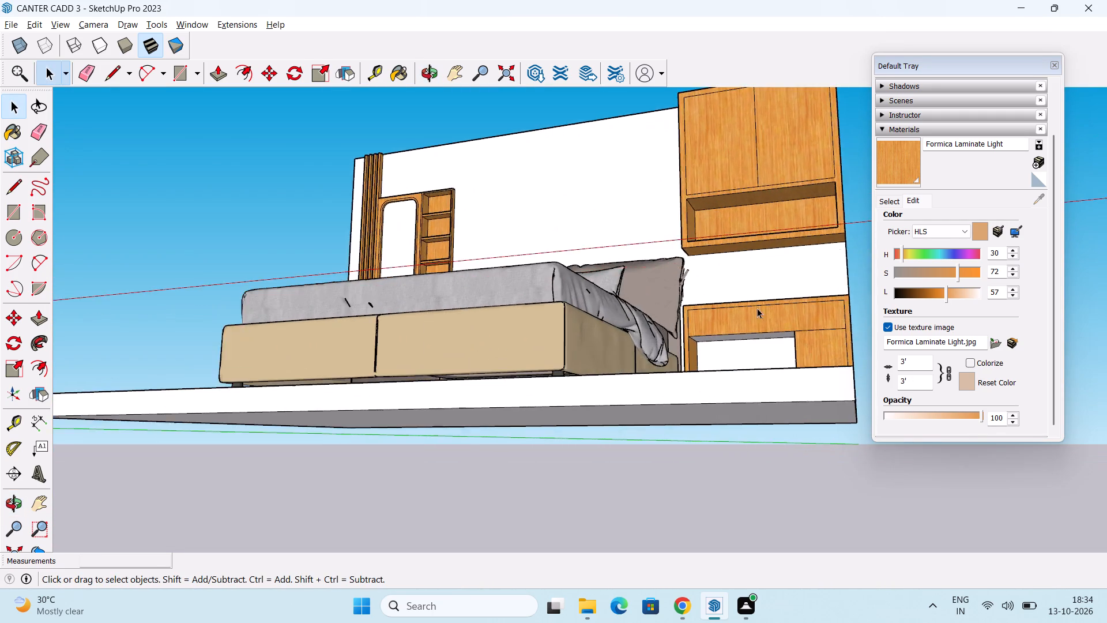
scroll(757, 308, "up", 2)
left_click(898, 153)
middle_click_drag(730, 376, 764, 357)
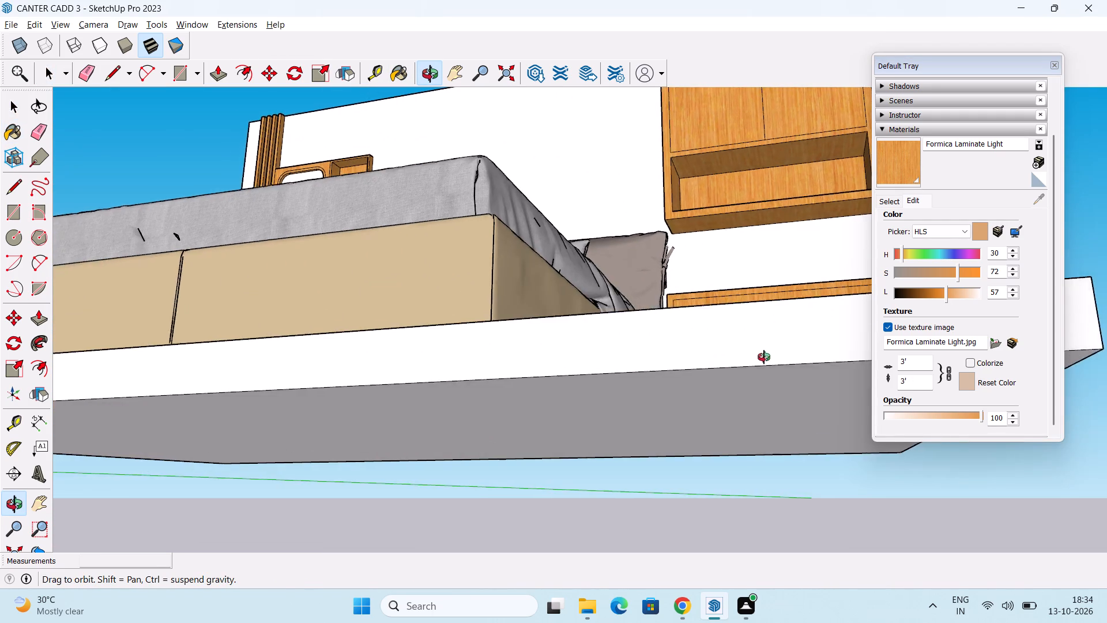
middle_click_drag(764, 357, 767, 362)
scroll(774, 343, "up", 6)
left_click(776, 339)
Examine the laminate finish on the dressing unit, cabinet and desk around the bed from several angles.
scroll(777, 336, "down", 6)
middle_click_drag(642, 303, 857, 453)
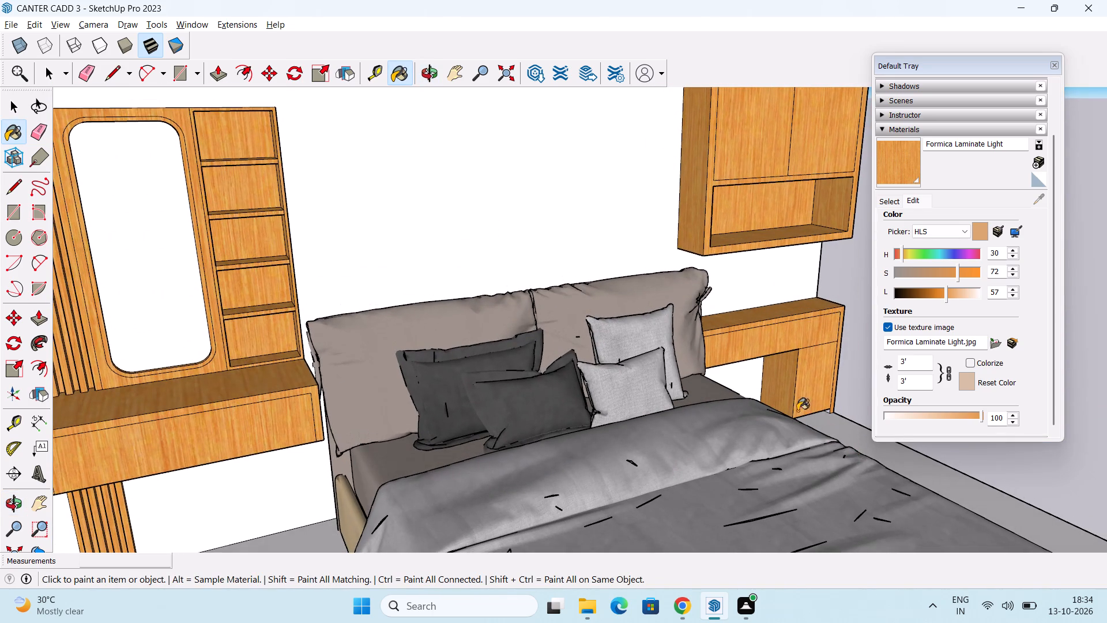
middle_click_drag(689, 330, 590, 489)
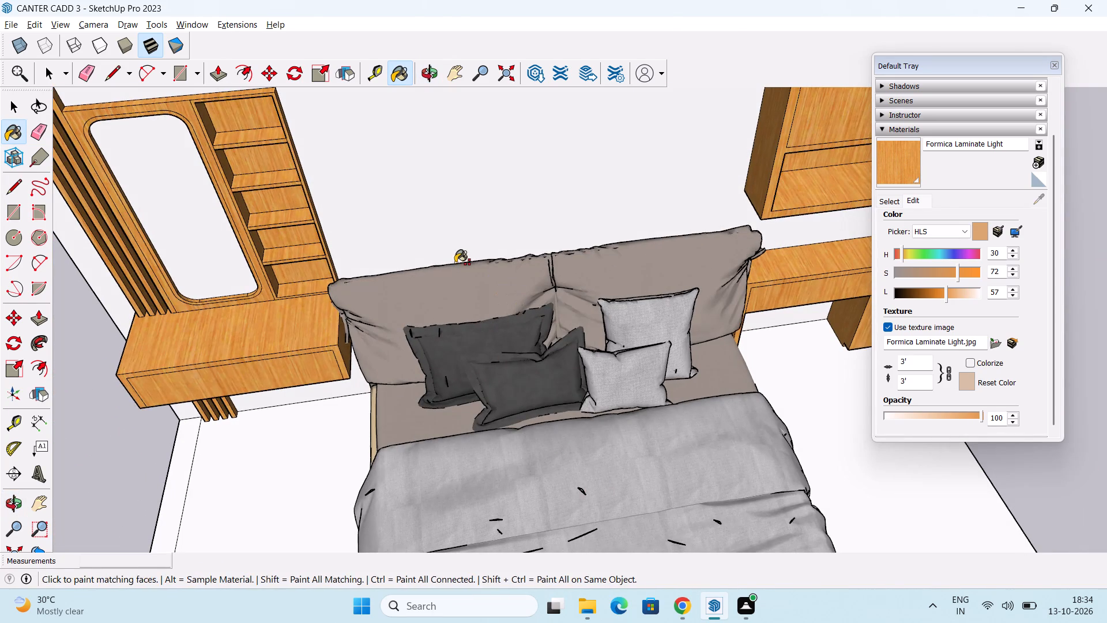
middle_click_drag(457, 263, 500, 391, "shift")
middle_click_drag(504, 393, 557, 181)
middle_click_drag(490, 400, 535, 227)
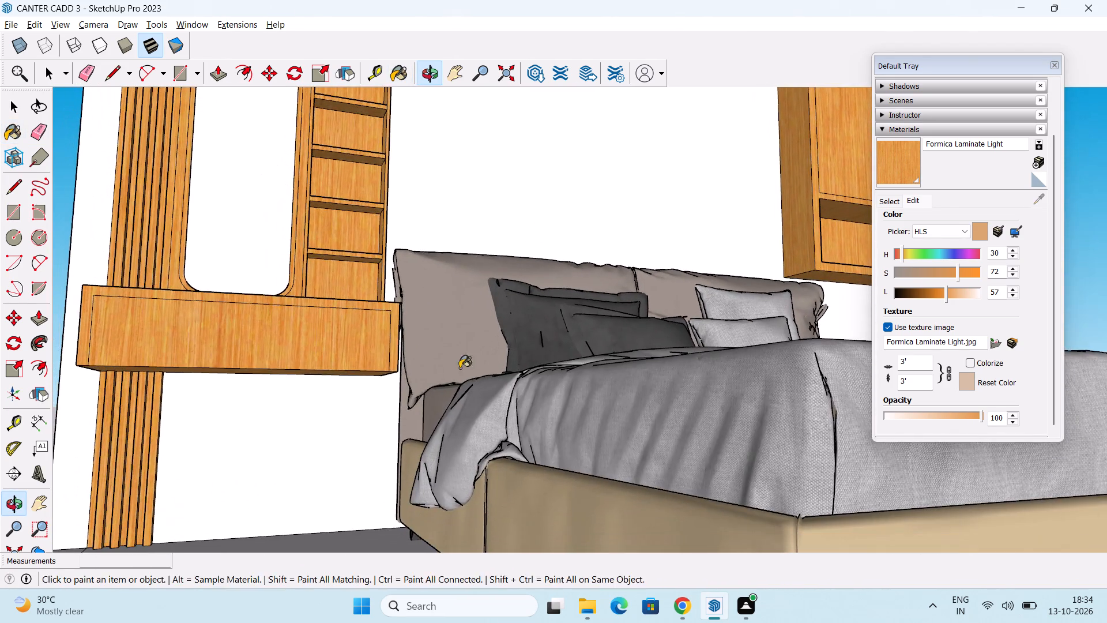
middle_click_drag(444, 378, 570, 395)
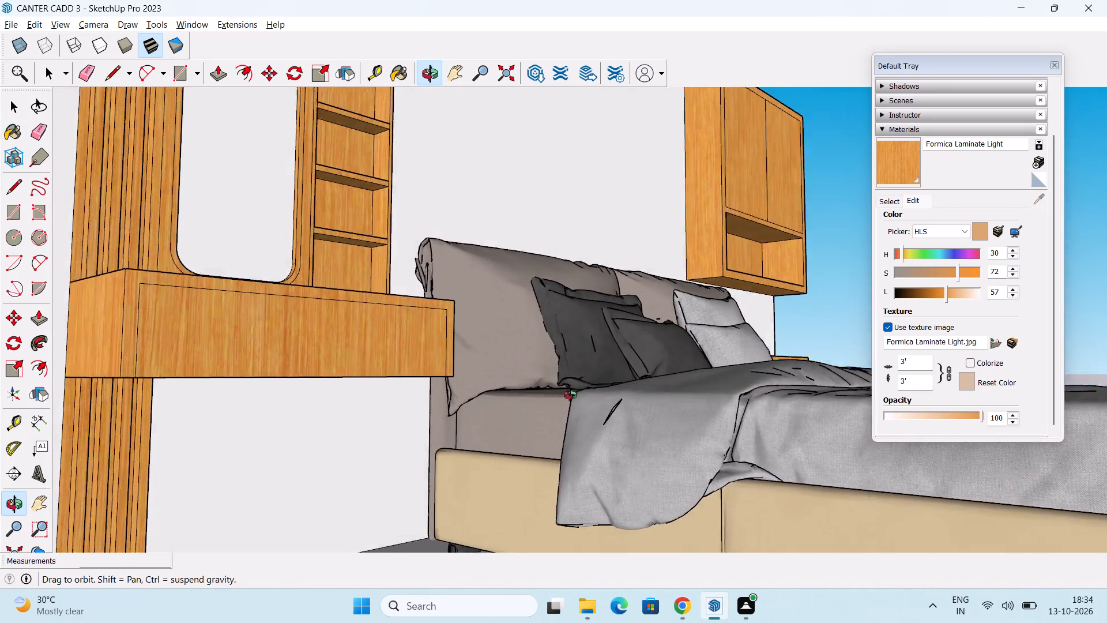
middle_click_drag(570, 395, 364, 434)
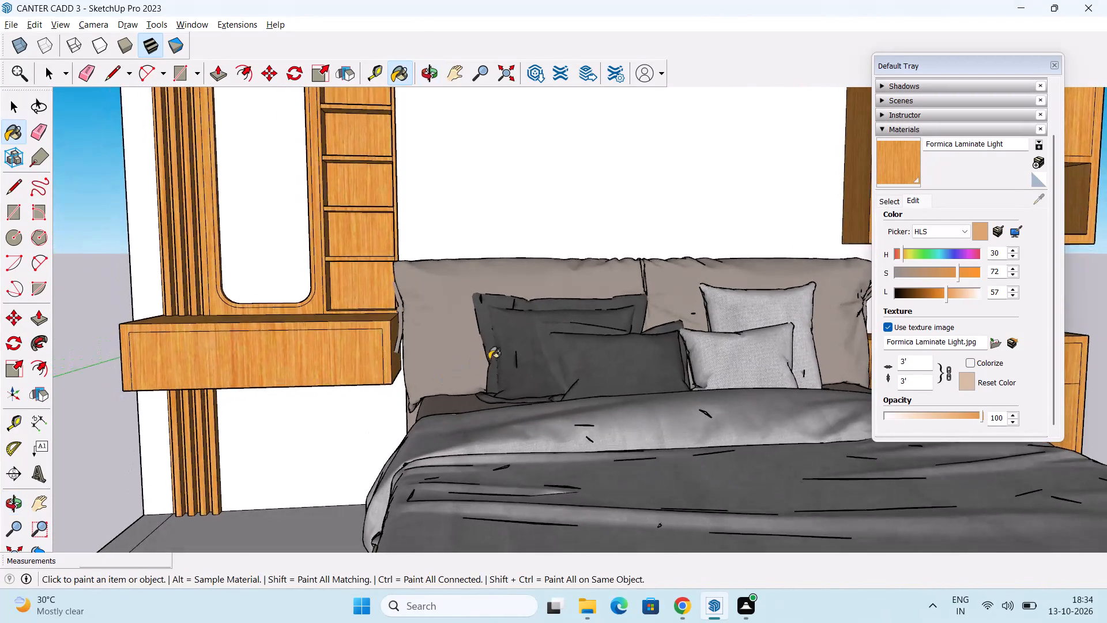
scroll(524, 351, "down", 3)
scroll(662, 350, "down", 6)
middle_click_drag(684, 359, 588, 371)
middle_click_drag(635, 367, 539, 342)
scroll(563, 347, "down", 2)
middle_click_drag(583, 366, 694, 391)
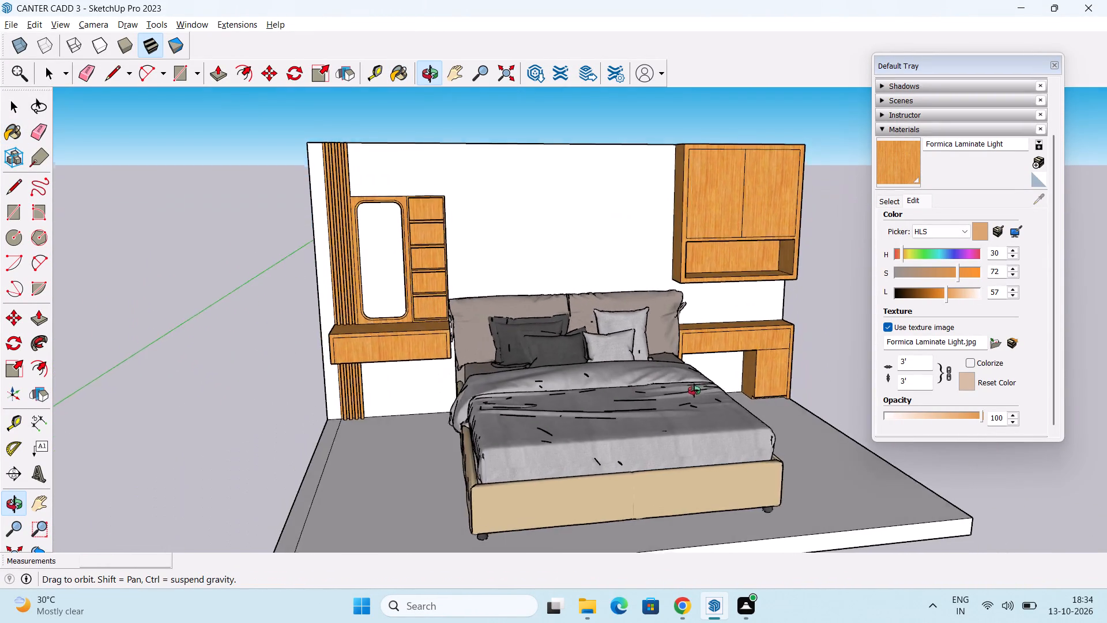
middle_click_drag(694, 391, 677, 399)
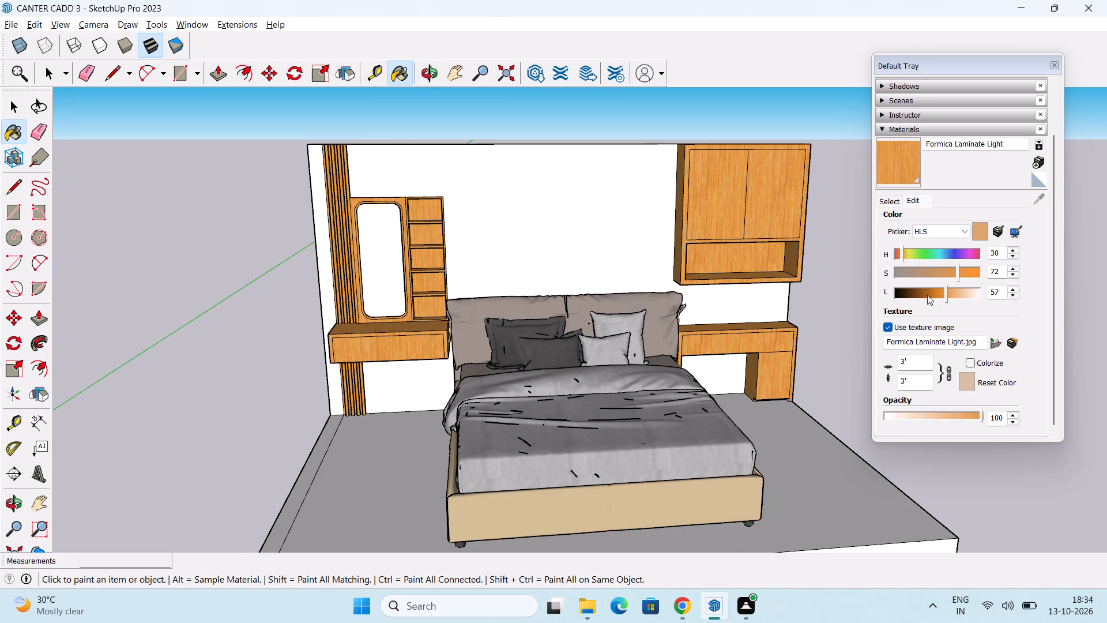
Adjust the Formica Laminate Light colour to saturation 76 and lightness 60 in the HLS picker.
scroll(947, 291, "down", 3)
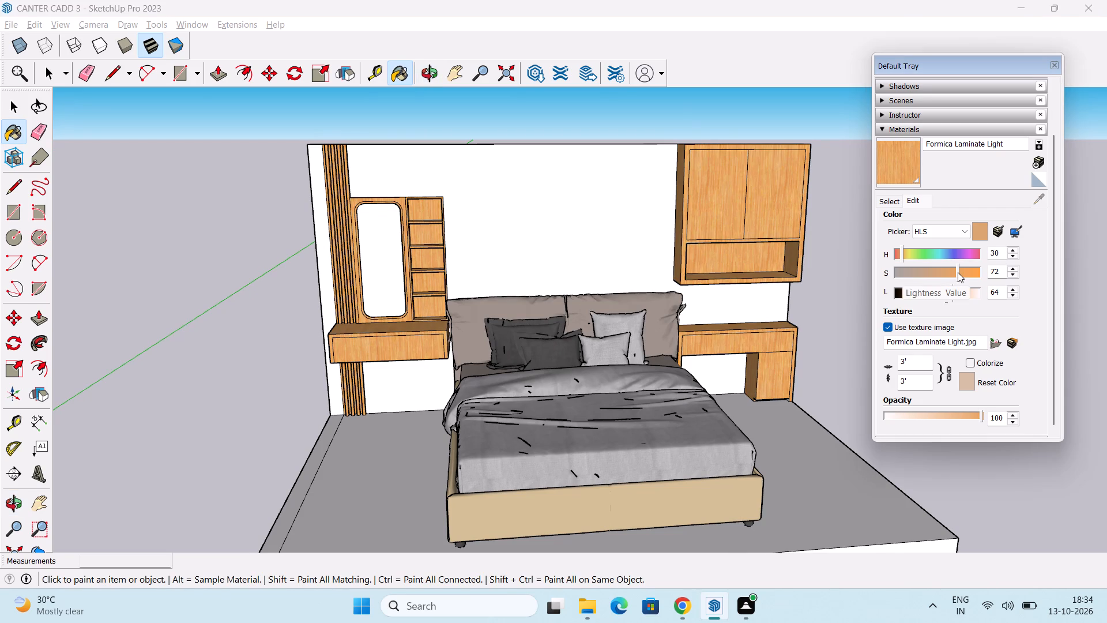
scroll(958, 272, "down", 4)
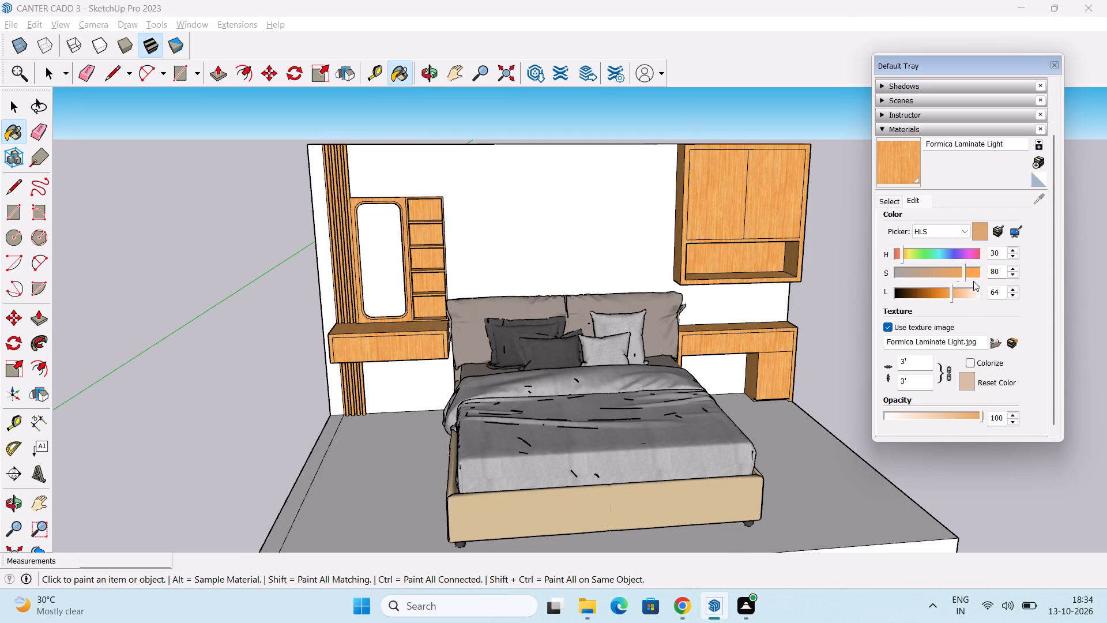
scroll(965, 272, "up", 4)
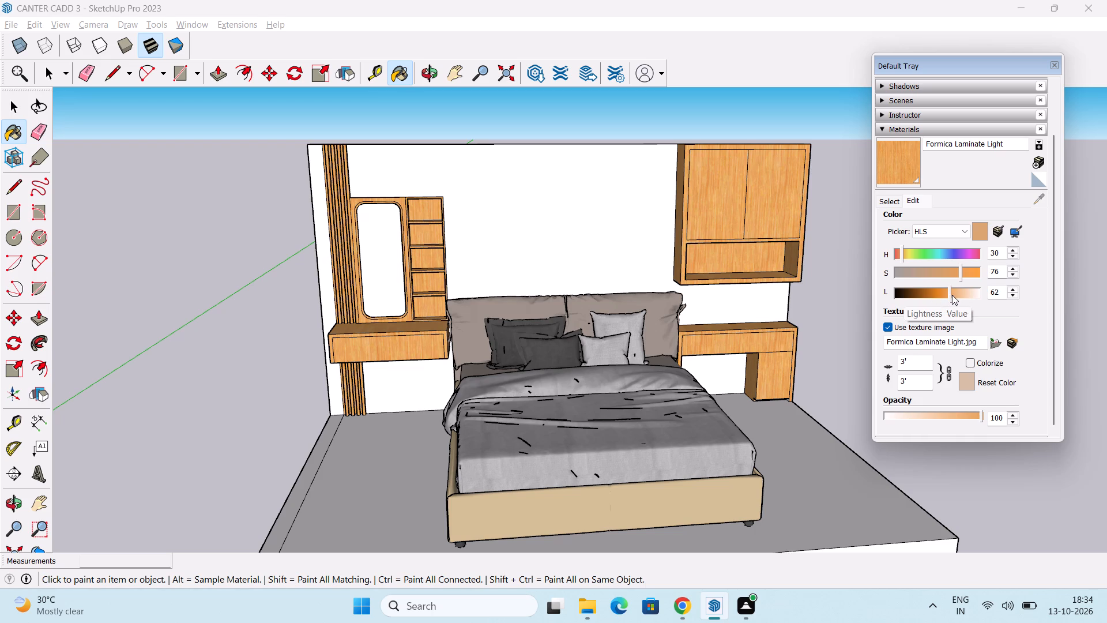
Import the CHAIR model from Downloads and place it on the floor between the bed and the desk.
middle_click_drag(809, 301, 769, 314)
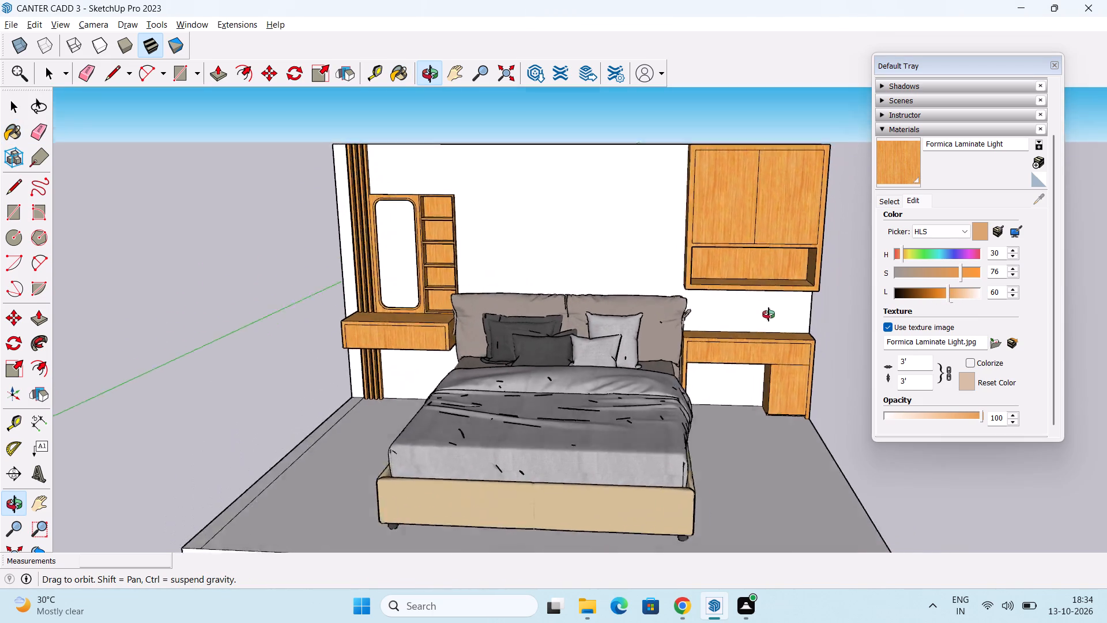
middle_click_drag(769, 314, 777, 332)
middle_click_drag(693, 367, 707, 299)
middle_click_drag(686, 365, 711, 325)
middle_click_drag(613, 302, 599, 399)
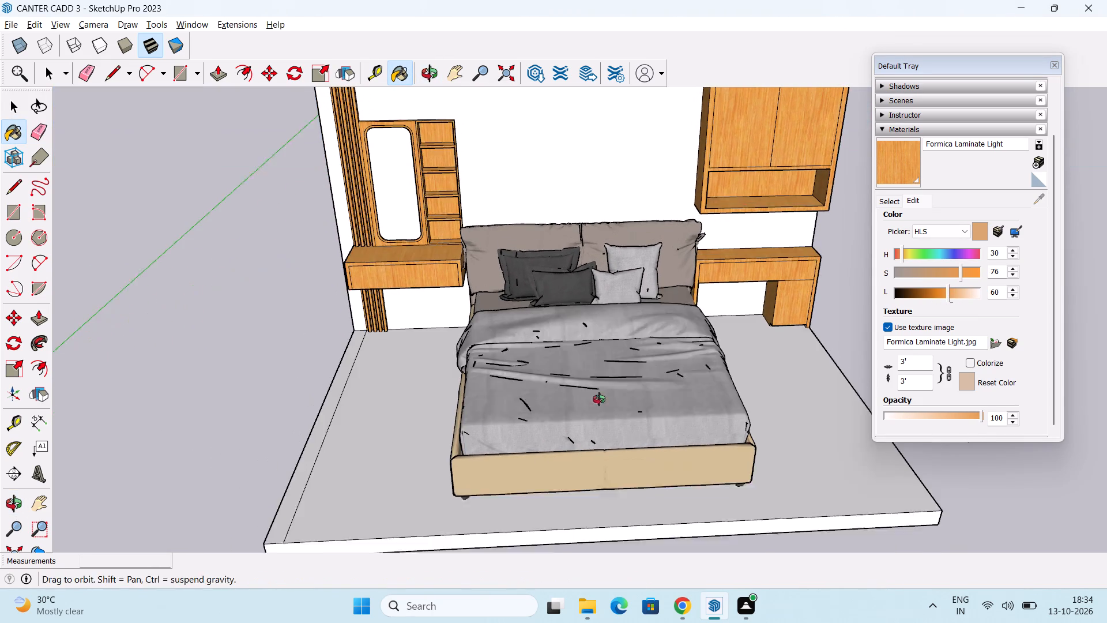
middle_click_drag(599, 399, 599, 400)
key("space")
left_click(8, 28)
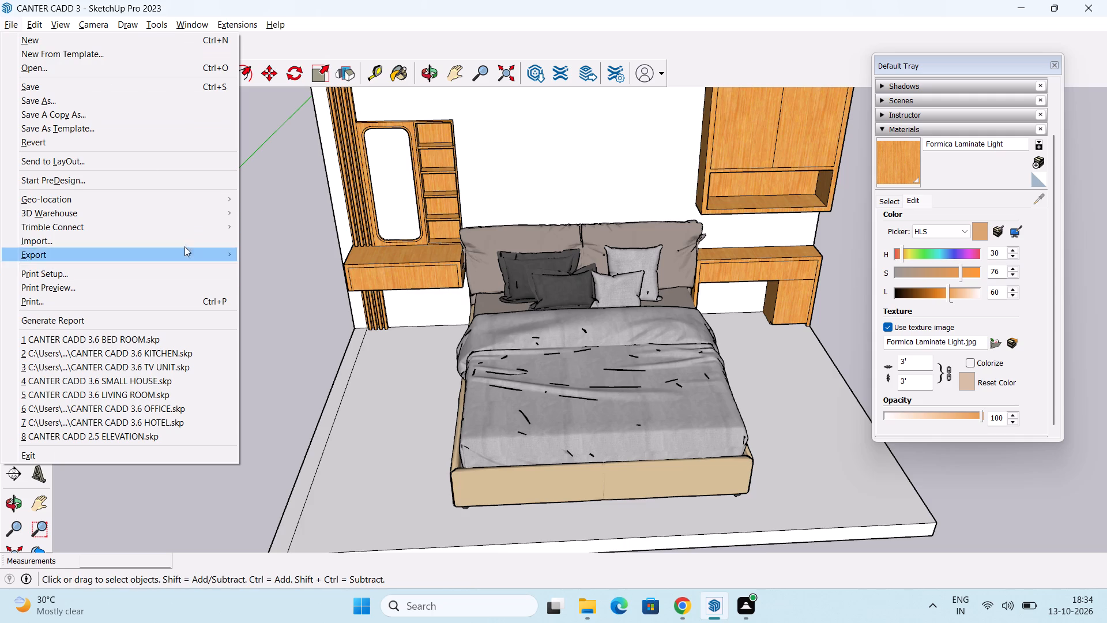
left_click(182, 246)
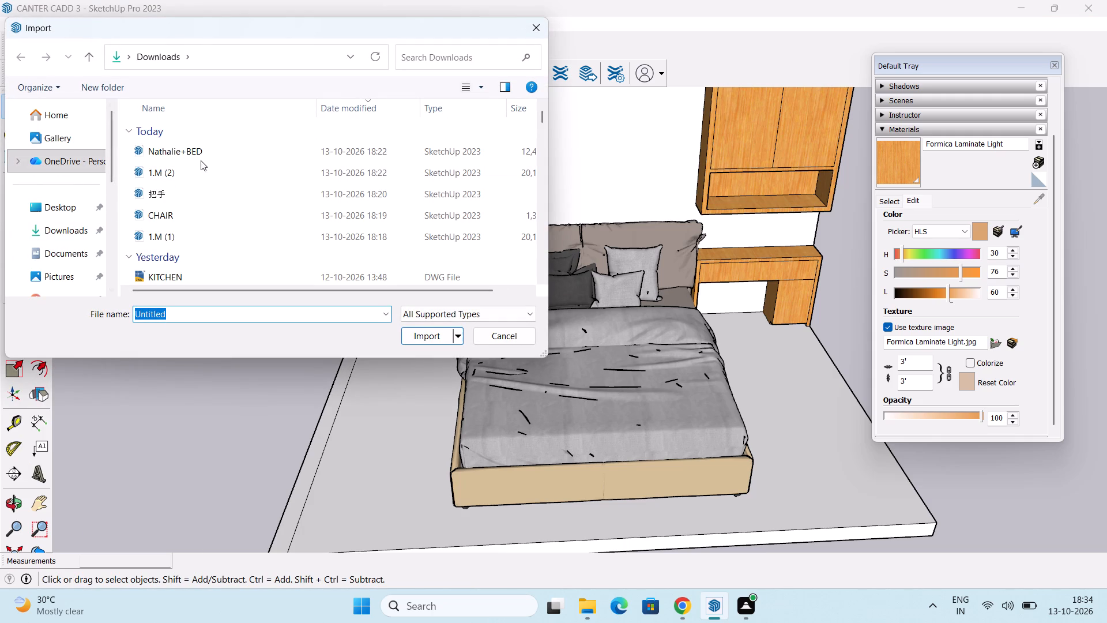
left_click(191, 218)
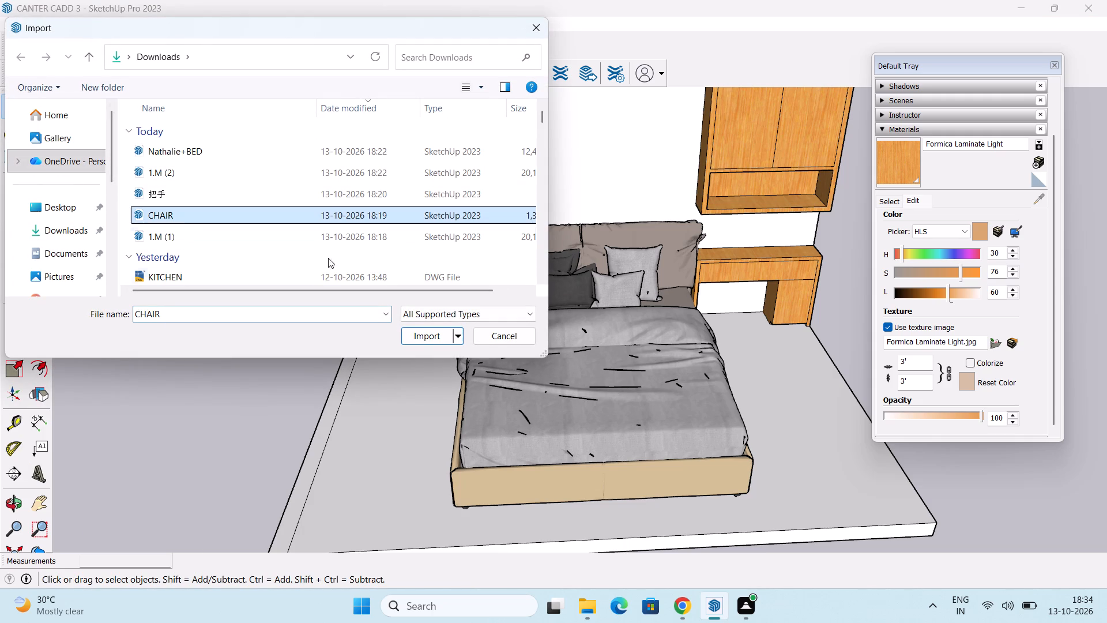
left_click(435, 338)
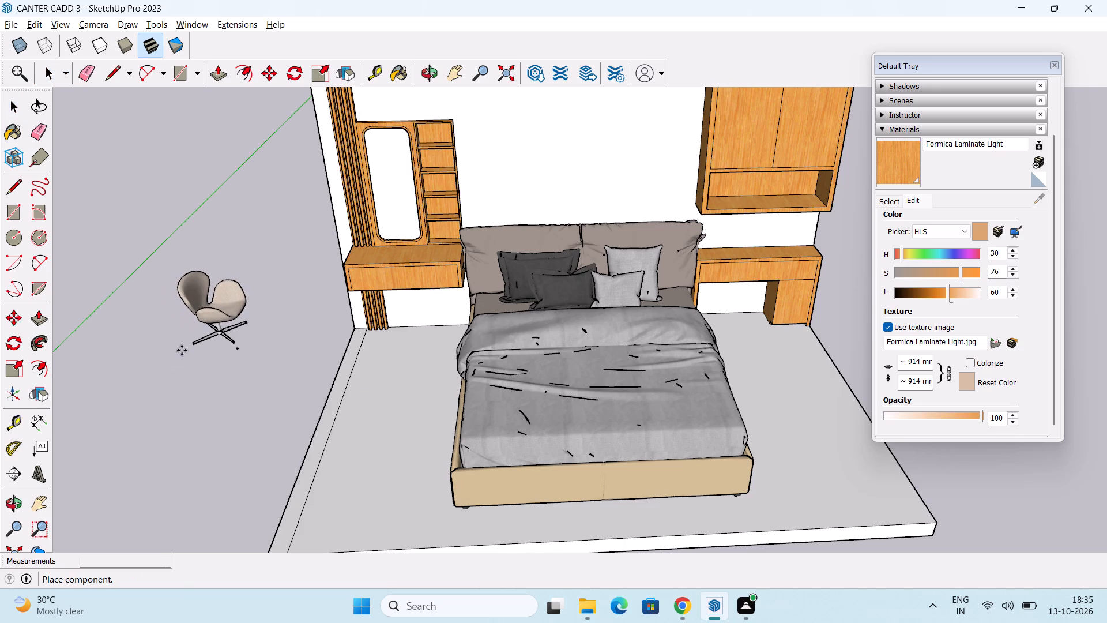
middle_click_drag(638, 345, 349, 353)
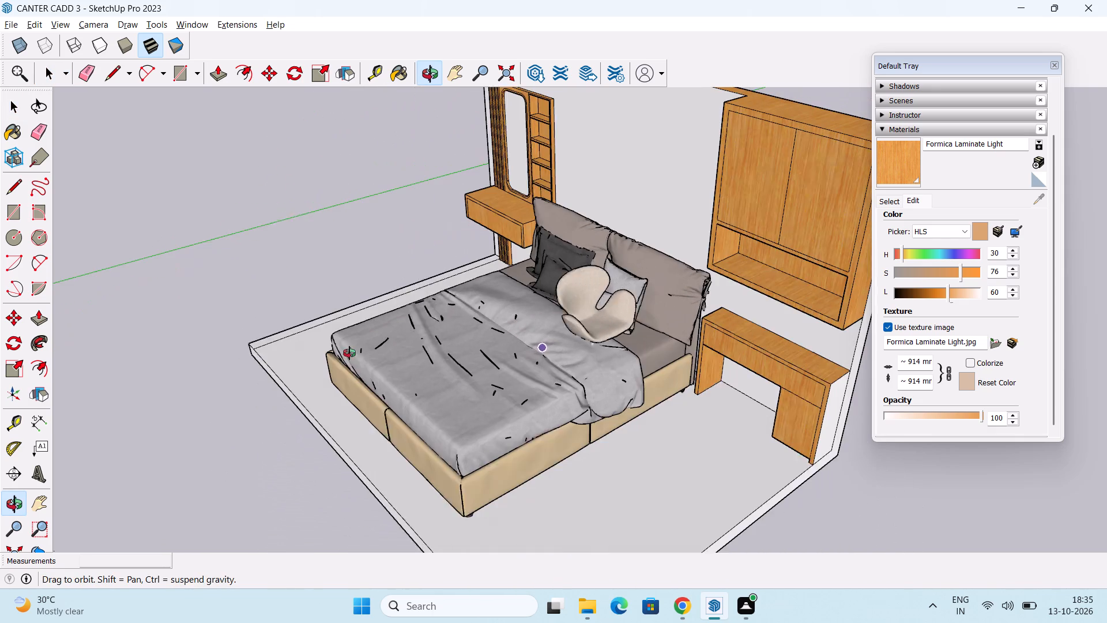
middle_click_drag(349, 353, 348, 353)
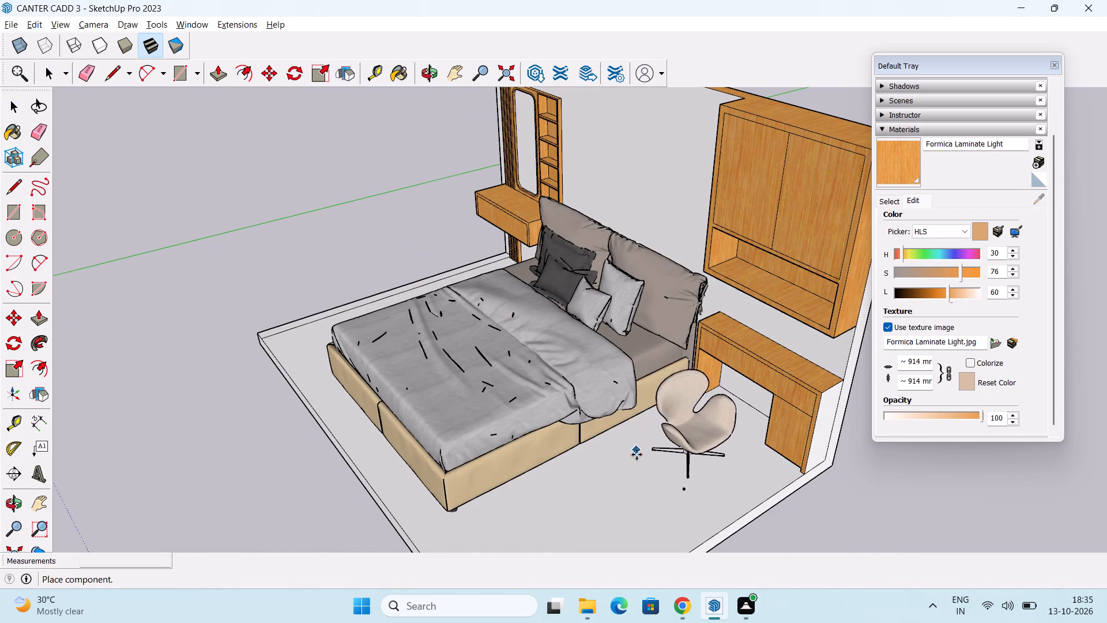
left_click(616, 468)
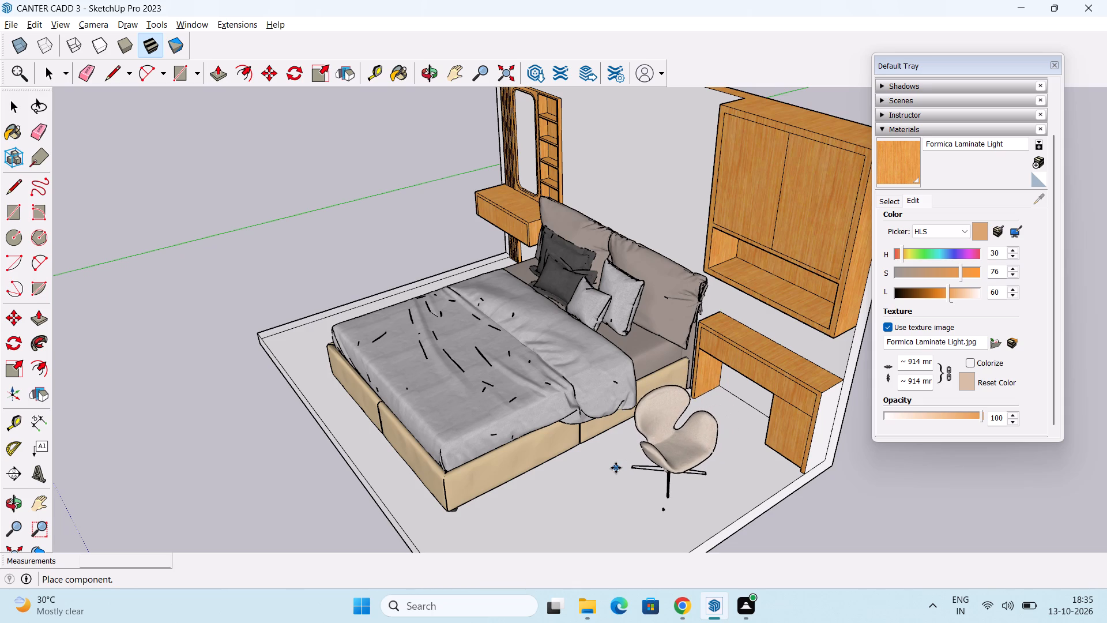
Rotate the chair 90 degrees on the floor plane about its base so that its seat faces the desk.
middle_click_drag(605, 487, 728, 336)
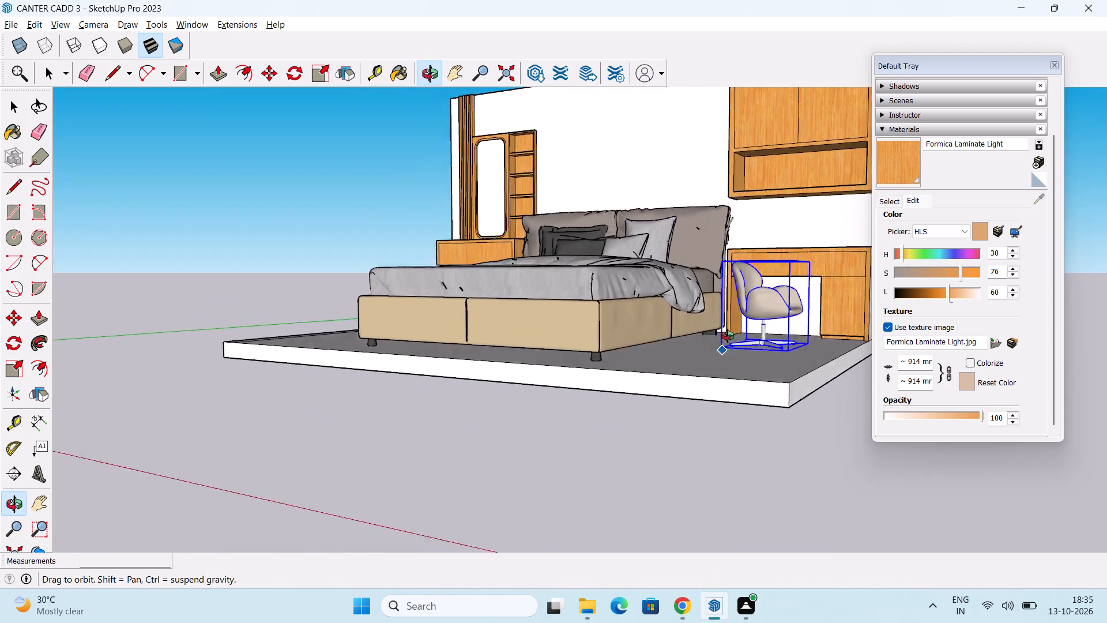
middle_click_drag(728, 336, 699, 441)
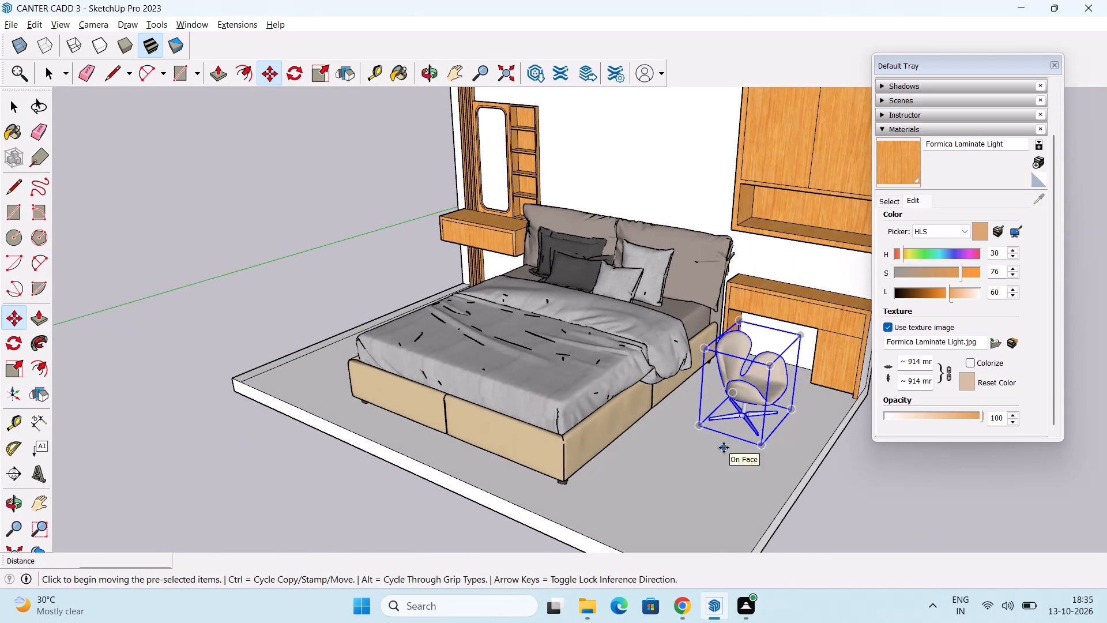
middle_click_drag(724, 448, 683, 419, "shift")
left_click(14, 340)
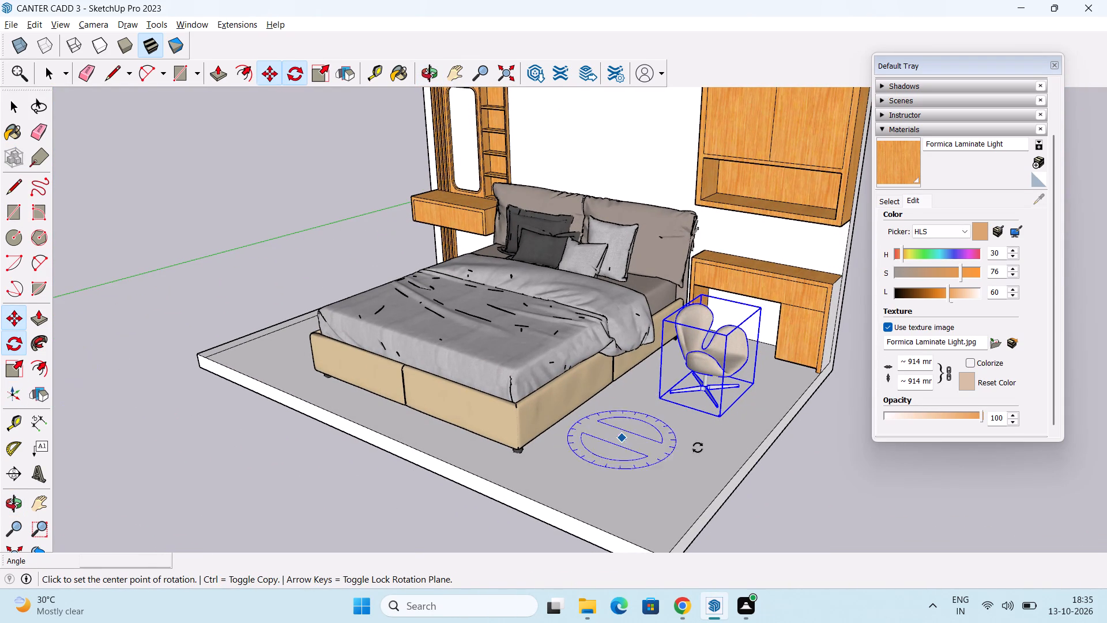
left_click(712, 423)
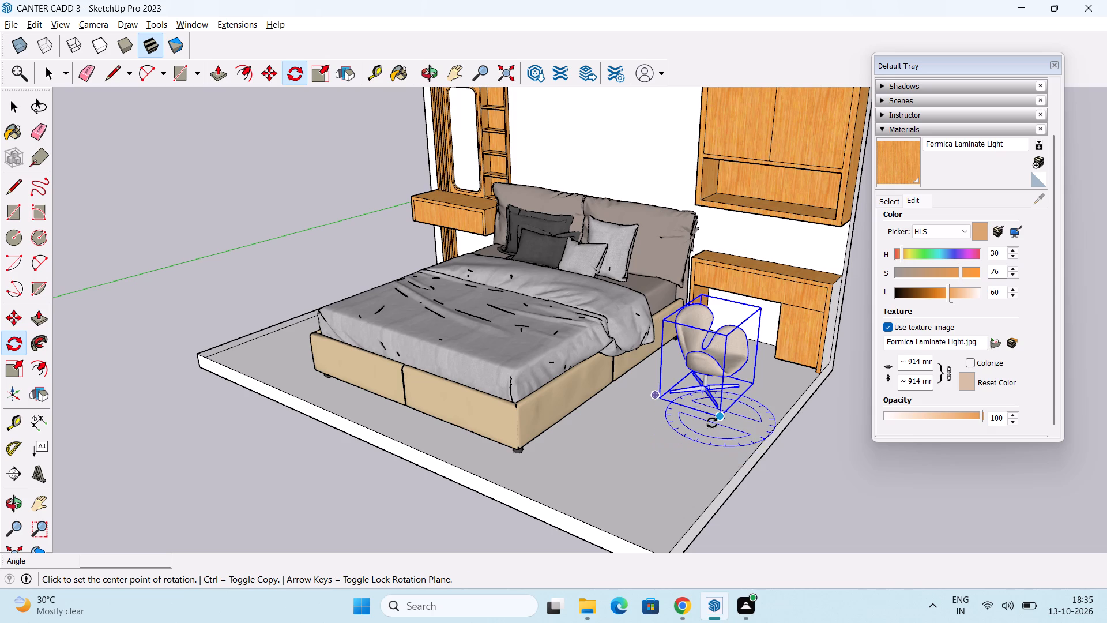
left_click(759, 385)
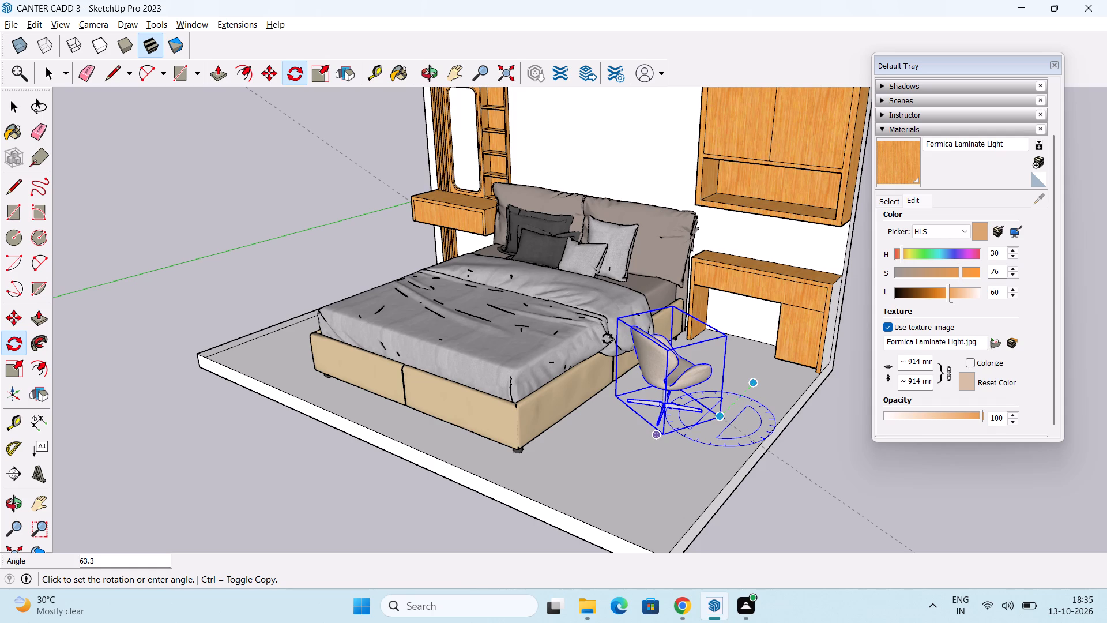
type("90")
key("Return")
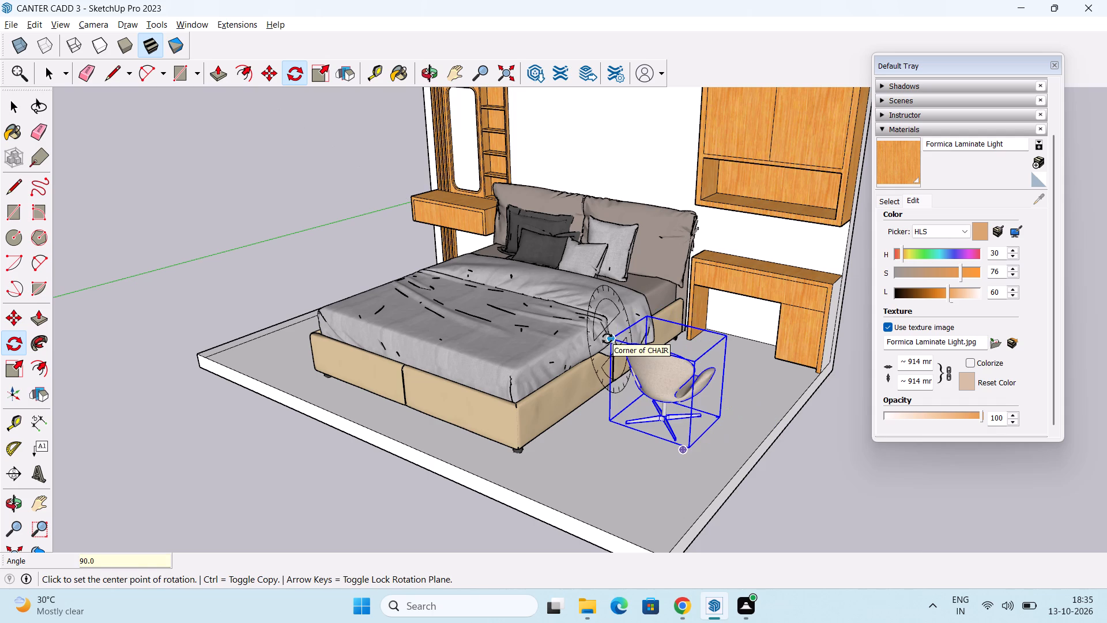
middle_click_drag(814, 445, 766, 438)
key("space")
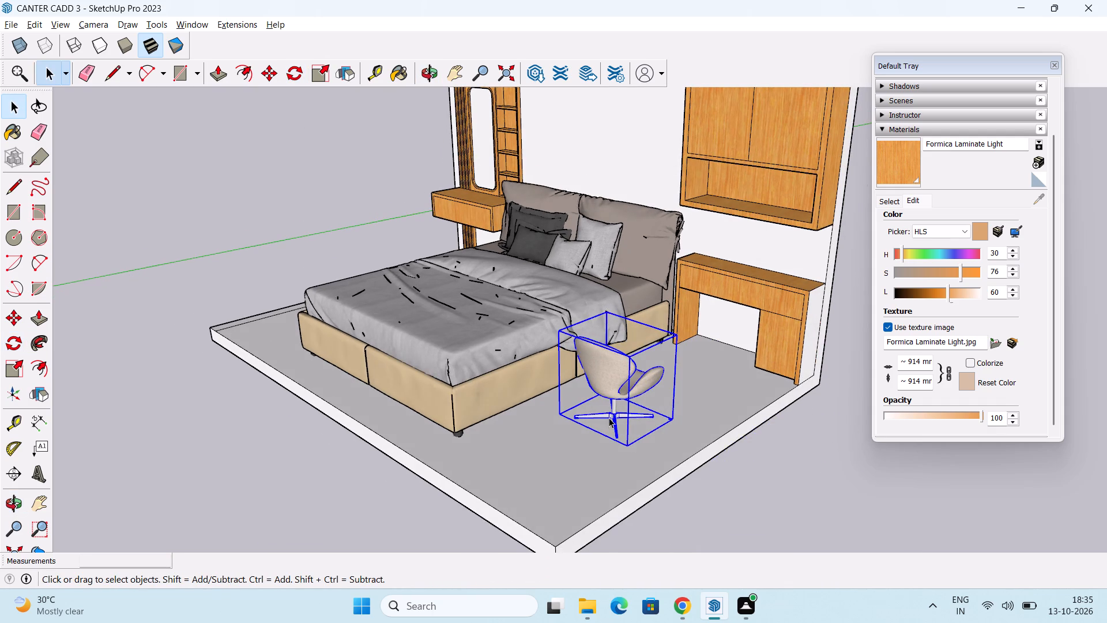
Move the chair about 4' 4" along the green axis towards the desk.
scroll(609, 418, "up", 1)
middle_click_drag(613, 418, 477, 385)
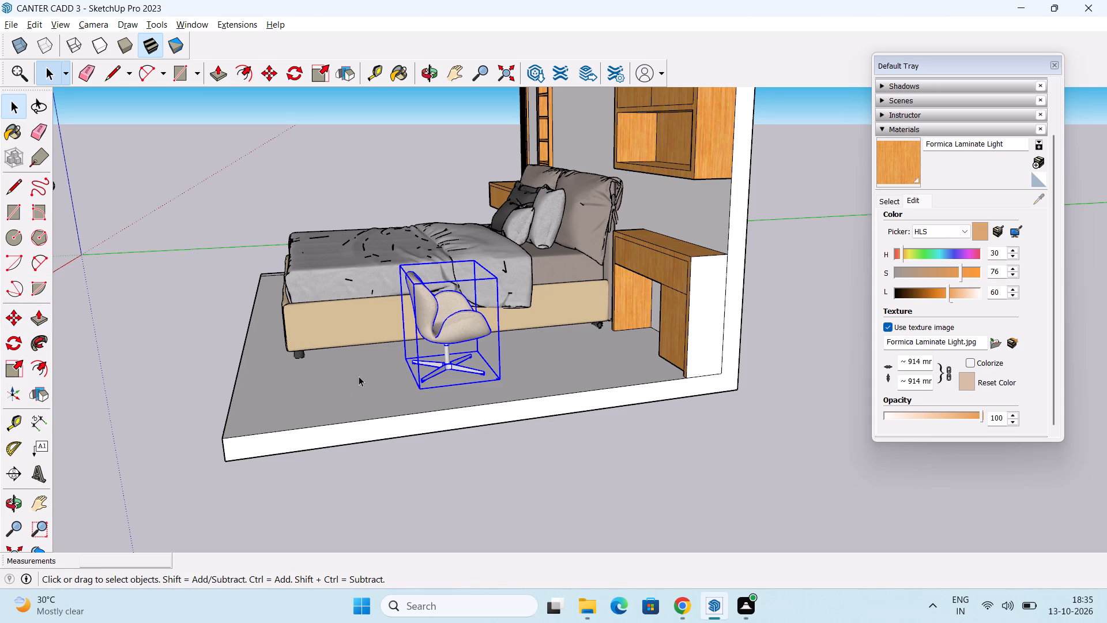
key("m")
scroll(498, 386, "up", 2)
middle_click_drag(498, 386, 516, 431)
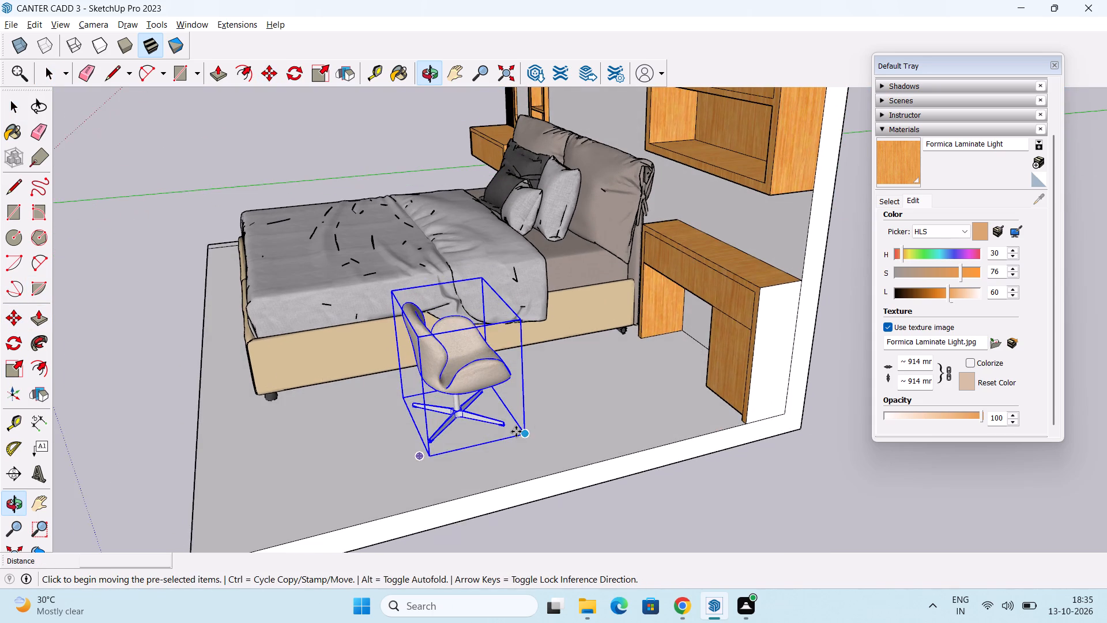
scroll(510, 427, "up", 1)
left_click(502, 423)
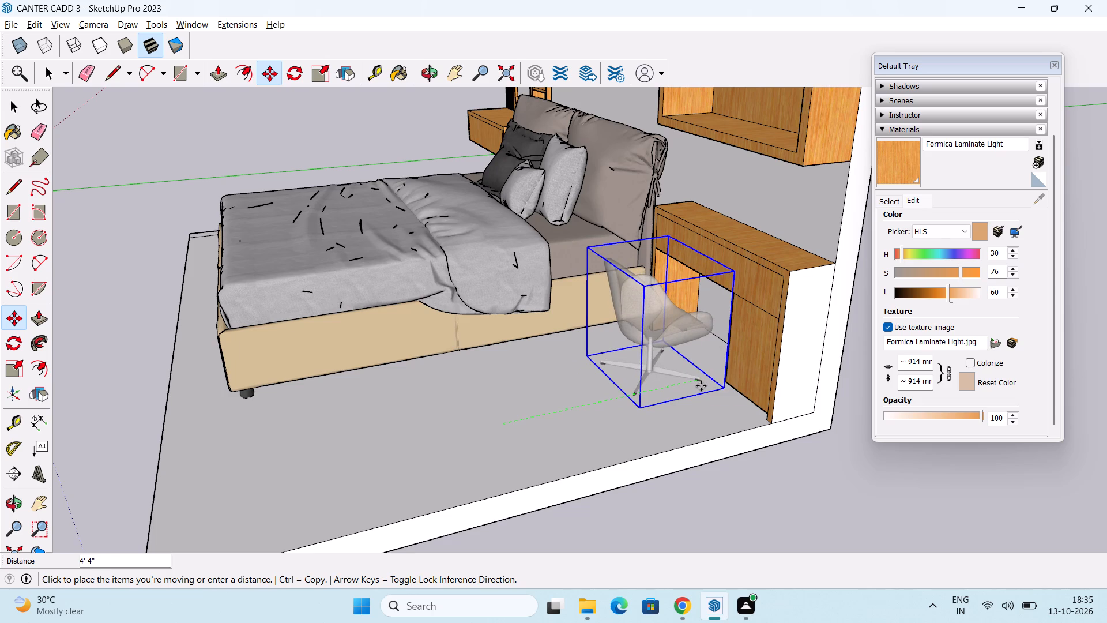
left_click(701, 386)
Shift the chair about 4" along the red axis towards the bed to line it up with the desk's knee opening.
middle_click_drag(626, 421, 741, 383)
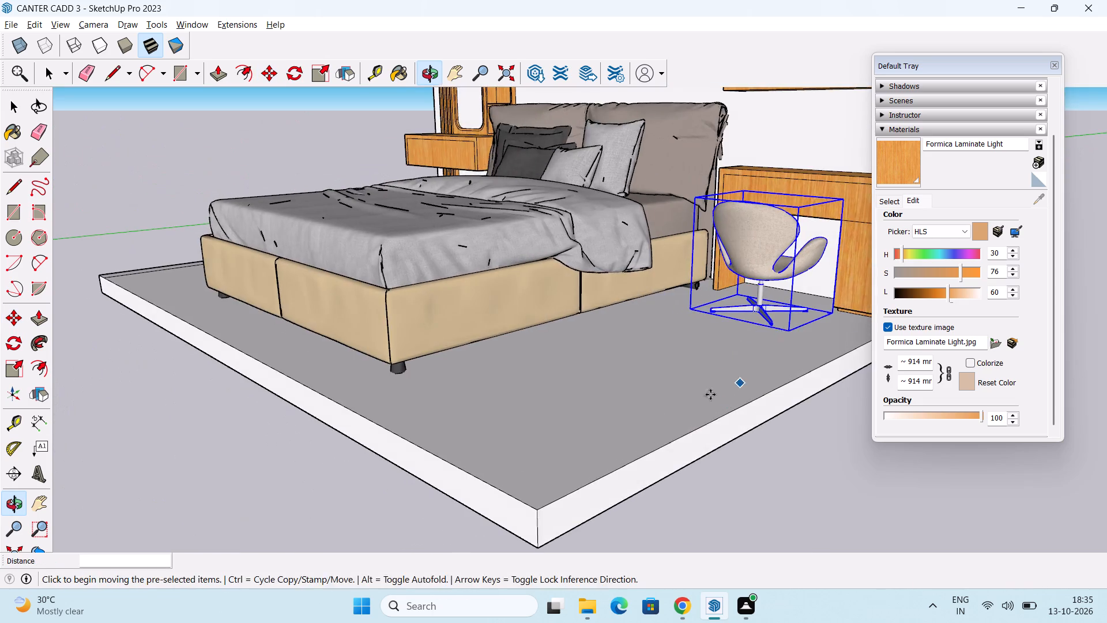
middle_click_drag(656, 422, 839, 456)
middle_click_drag(717, 346, 405, 378)
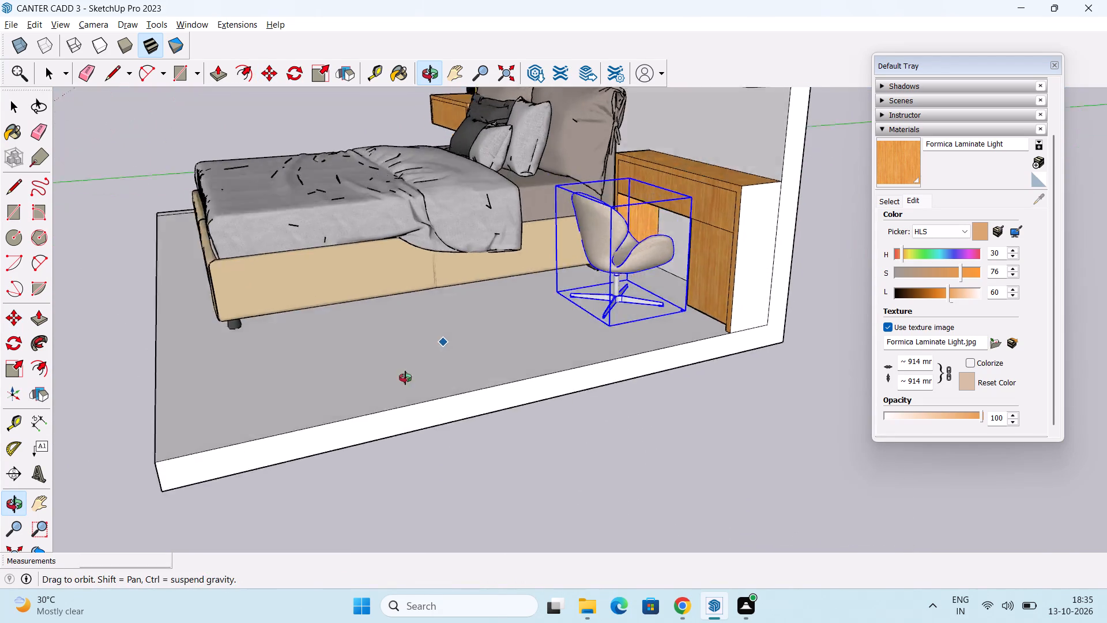
middle_click_drag(405, 378, 390, 399)
scroll(559, 362, "up", 2)
middle_click_drag(597, 361, 880, 389)
middle_click_drag(565, 474, 660, 412)
scroll(645, 343, "up", 3)
middle_click_drag(639, 318, 589, 324)
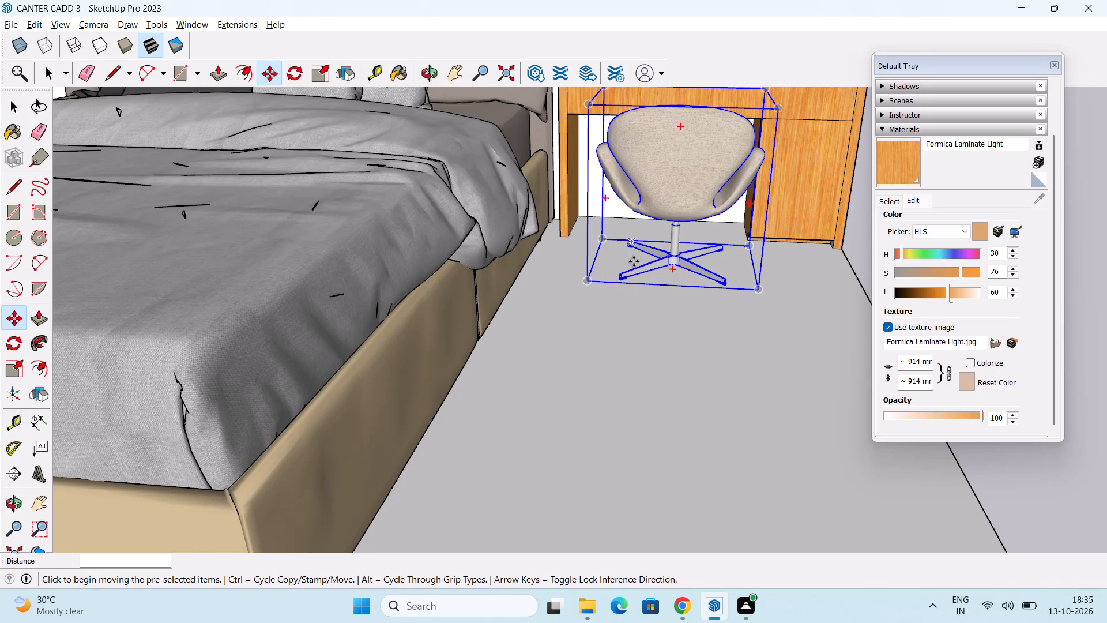
left_click(619, 284)
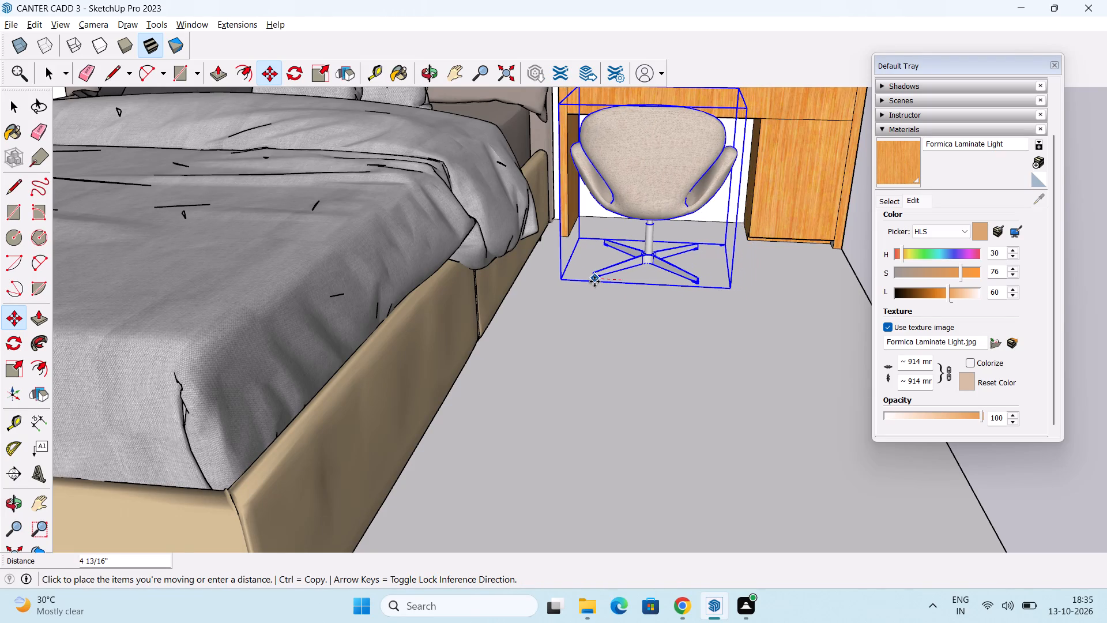
left_click(599, 282)
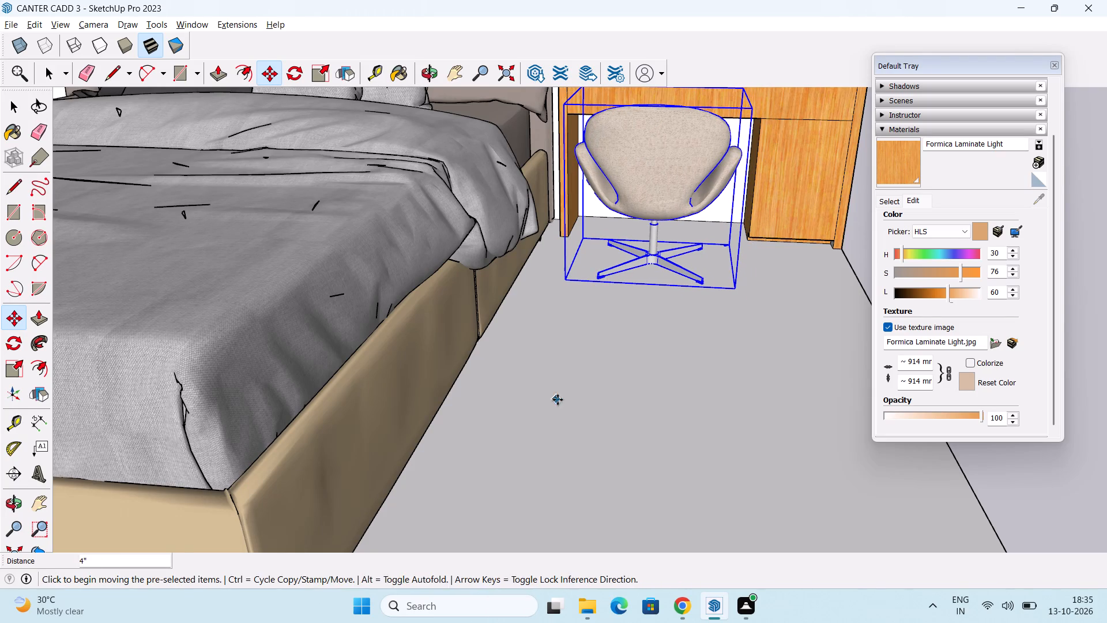
Stretch the chair vertically with the Scale tool in two passes, keeping its base on the floor.
middle_click_drag(613, 356, 565, 386)
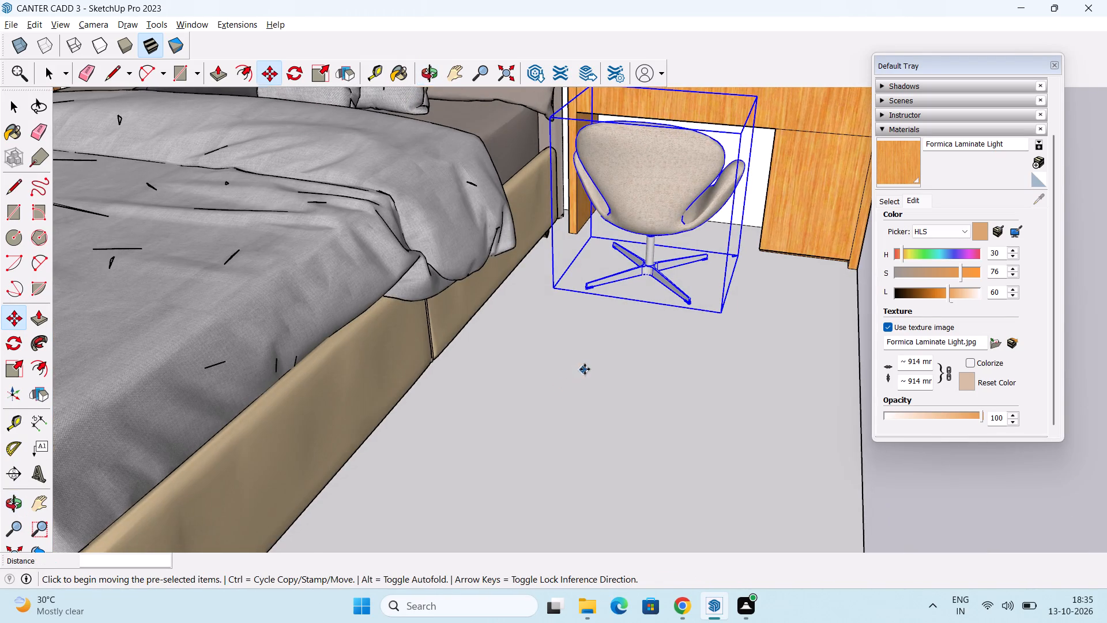
scroll(585, 369, "down", 2)
middle_click_drag(595, 361, 541, 443)
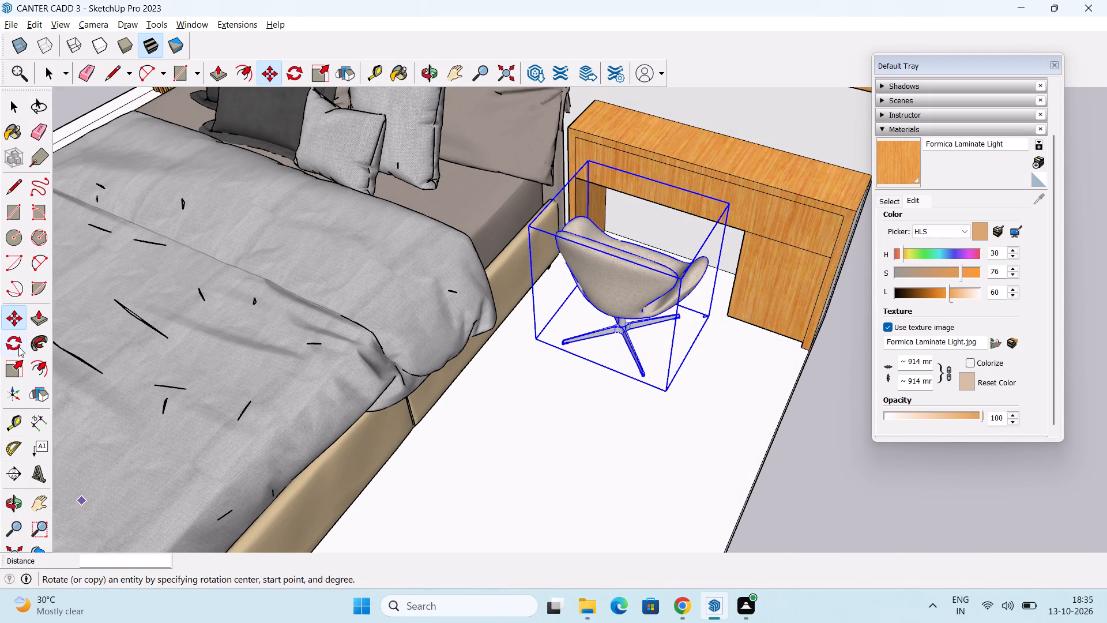
left_click(8, 371)
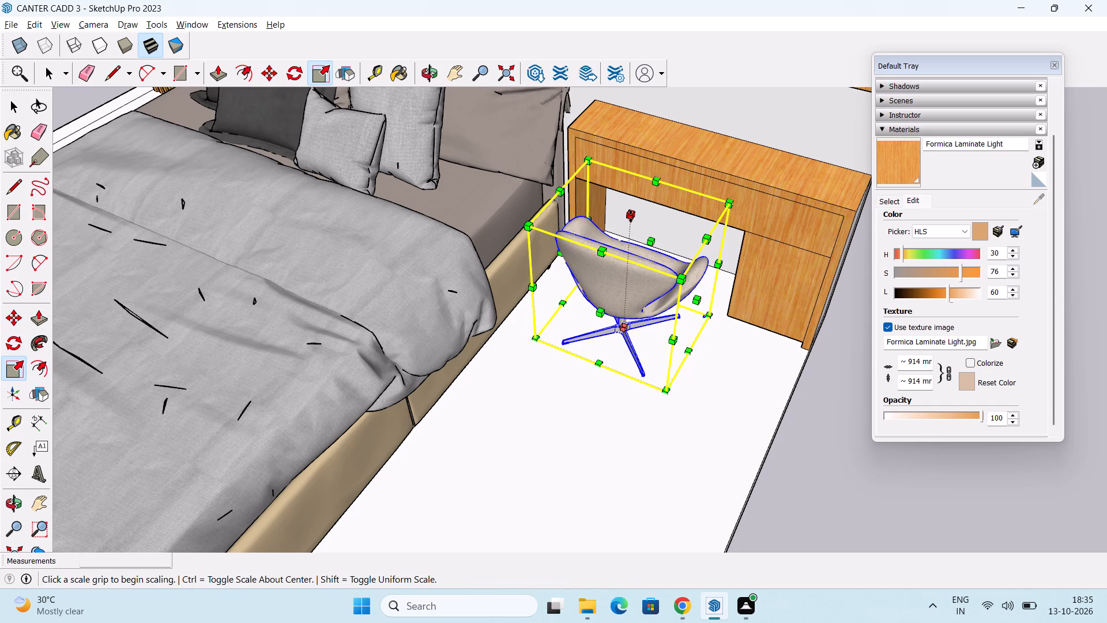
left_click_drag(631, 216, 649, 140)
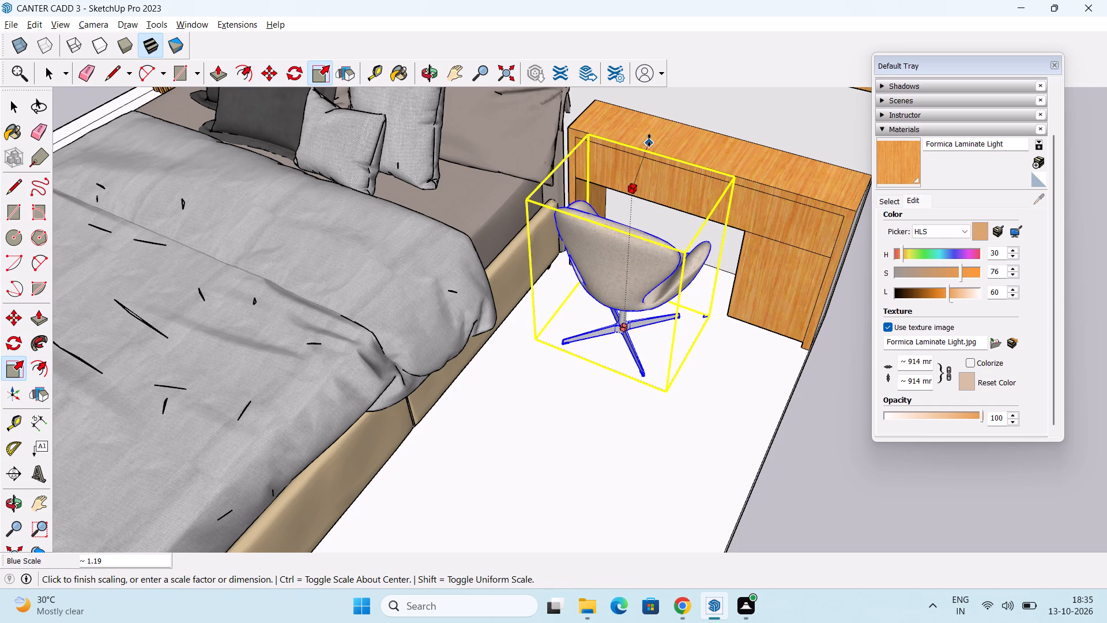
left_click_drag(649, 140, 619, 122)
middle_click_drag(622, 222, 379, 259)
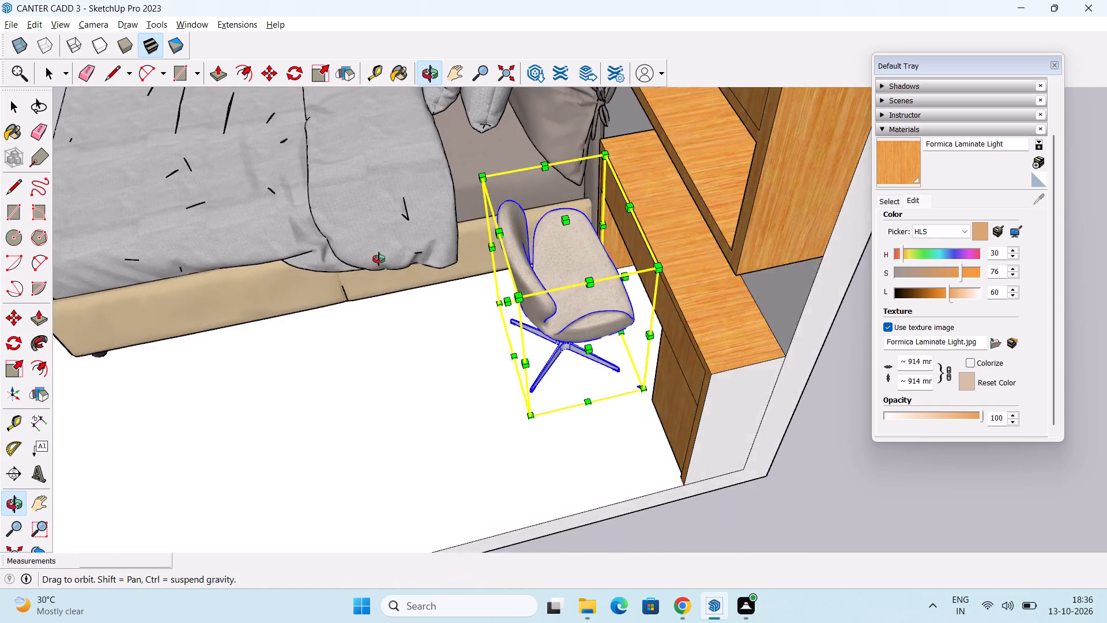
middle_click_drag(379, 259, 553, 161)
middle_click_drag(593, 164, 596, 163)
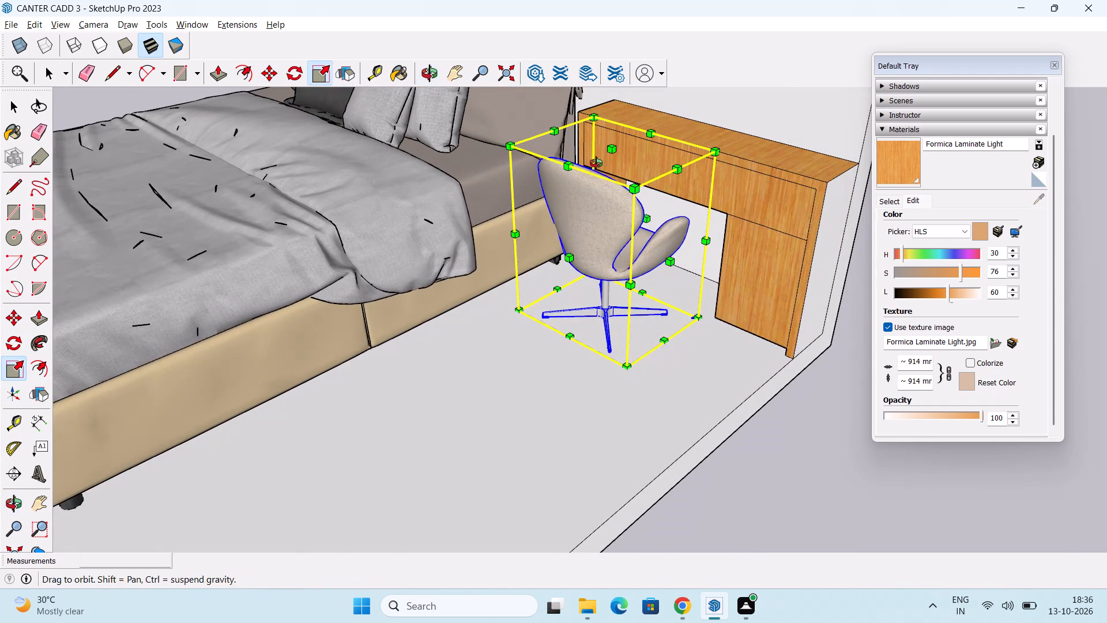
middle_click_drag(596, 163, 629, 147)
left_click_drag(622, 136, 626, 126)
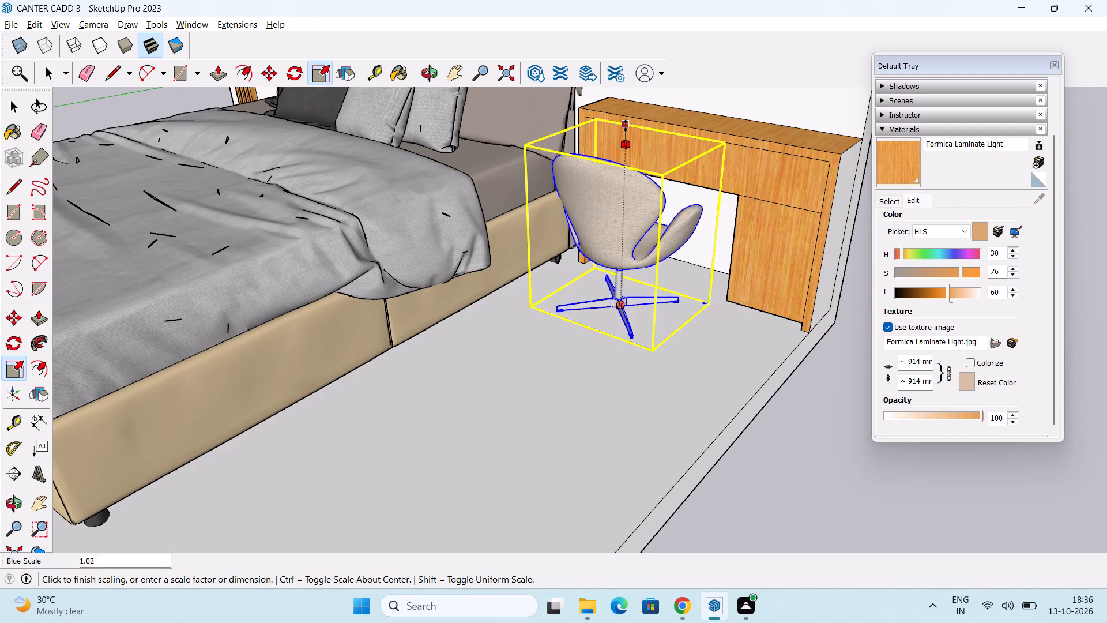
left_click_drag(626, 126, 629, 105)
Scale the chair taller along the blue axis until its backrest rises above the desktop, and deselect it.
scroll(614, 205, "down", 2)
middle_click_drag(578, 299, 578, 320, "shift")
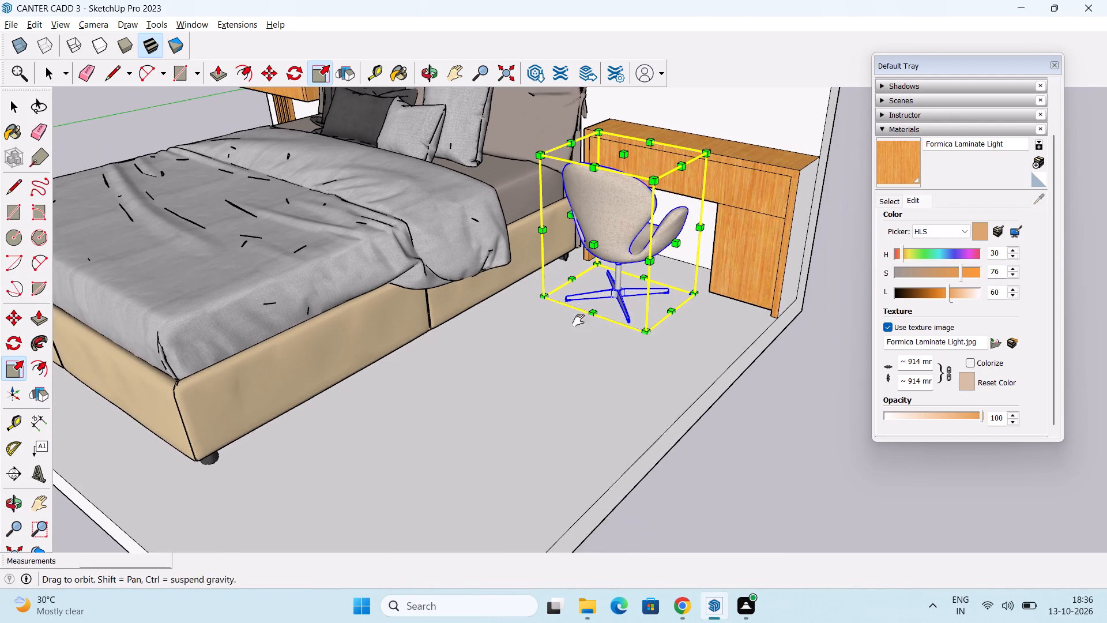
middle_click_drag(578, 320, 583, 363, "shift")
middle_click_drag(581, 382, 720, 401)
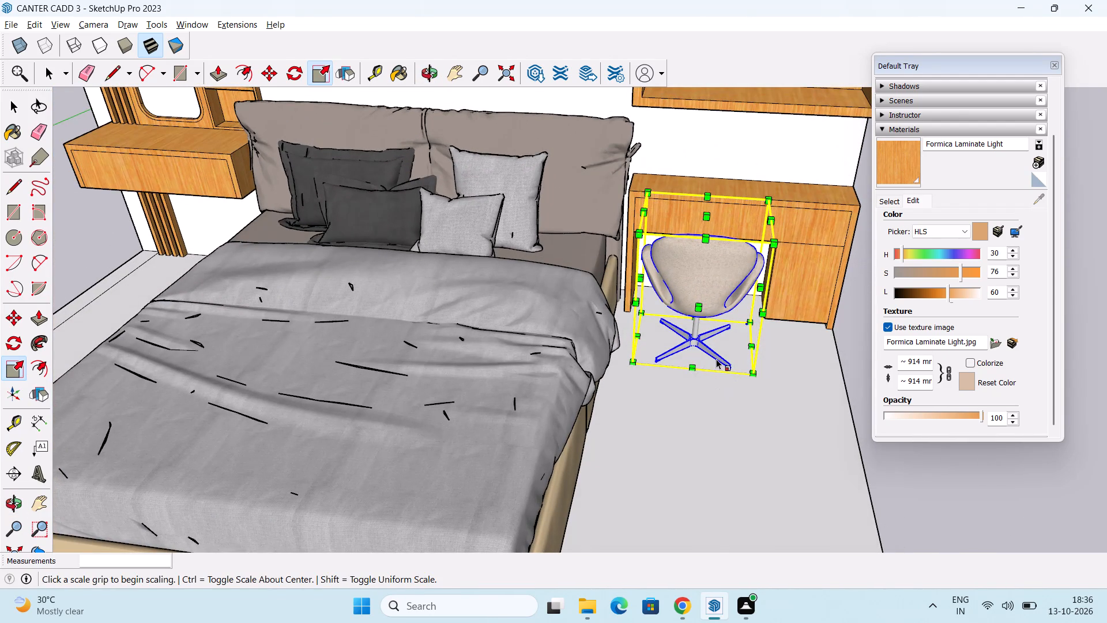
scroll(716, 359, "down", 1)
middle_click_drag(717, 360, 619, 388)
middle_click_drag(617, 384, 576, 421)
middle_click_drag(581, 376, 554, 434)
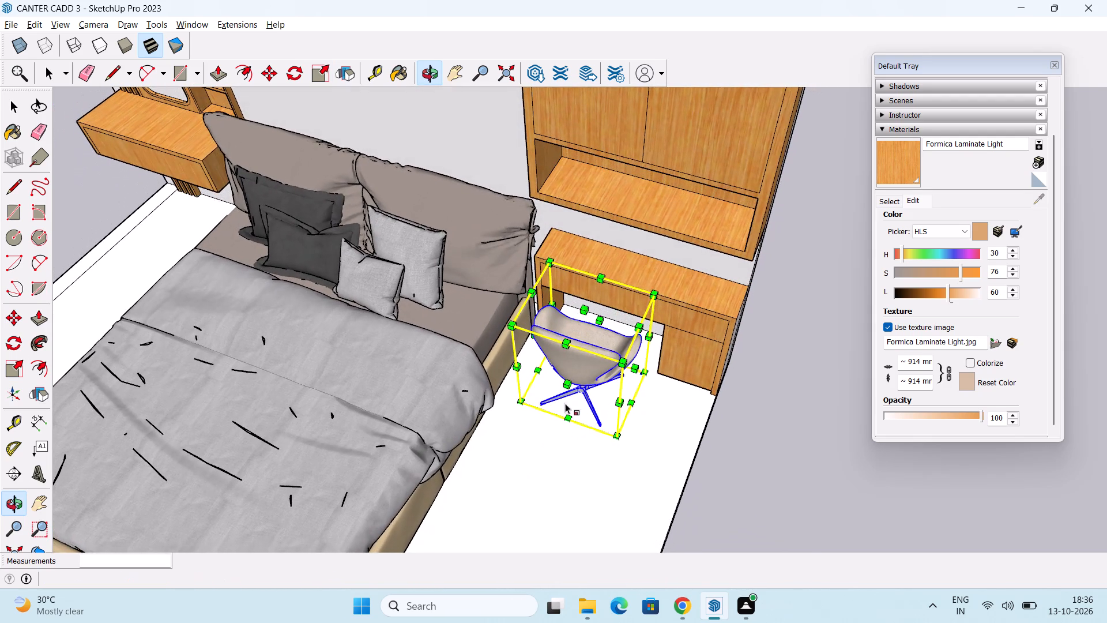
middle_click_drag(566, 397, 672, 219)
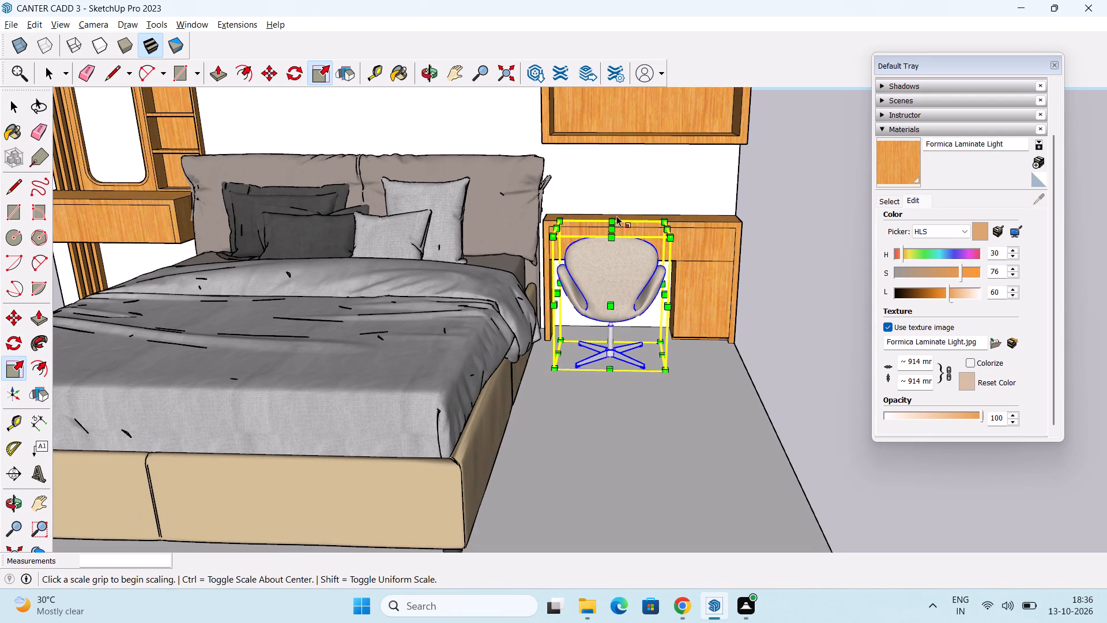
left_click_drag(611, 227, 618, 189)
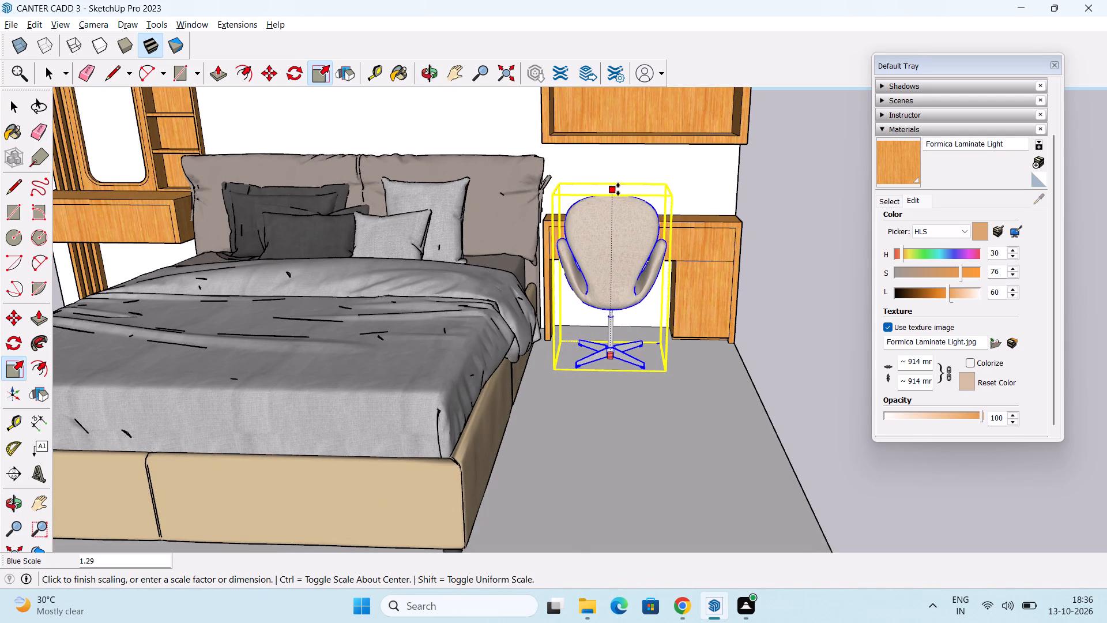
left_click_drag(618, 189, 620, 180)
middle_click_drag(592, 335, 368, 396)
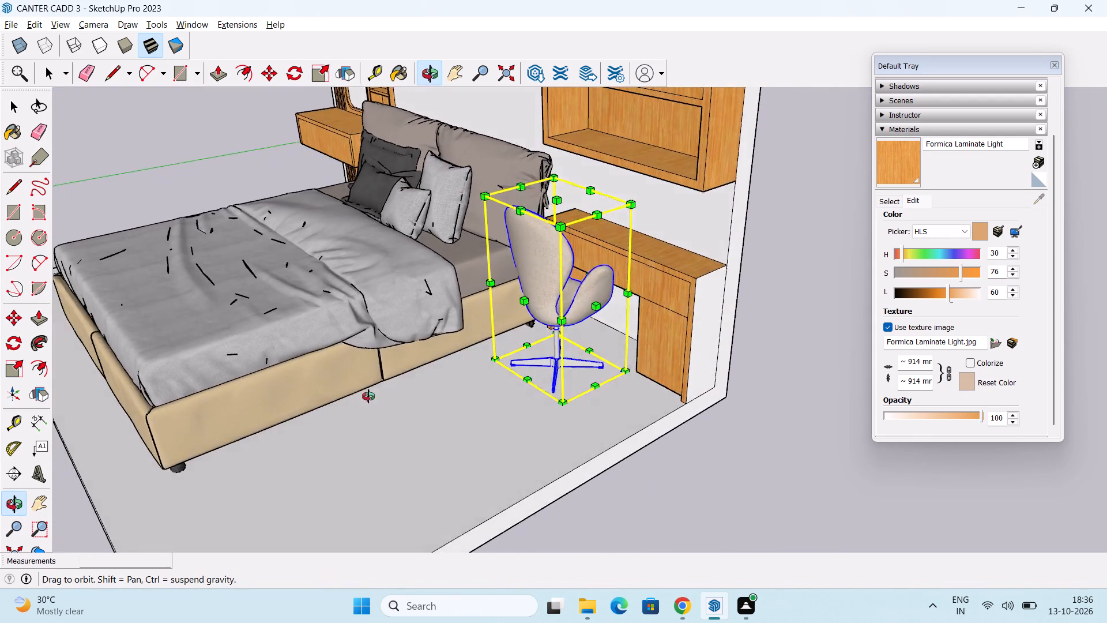
middle_click_drag(368, 396, 412, 399)
scroll(425, 399, "down", 1)
middle_click_drag(544, 459, 551, 479)
key("space")
left_click(684, 461)
Paint the bare outer end panel of the desk with Formica Laminate Light.
scroll(631, 475, "down", 2)
middle_click_drag(517, 490, 432, 442)
left_click(910, 162)
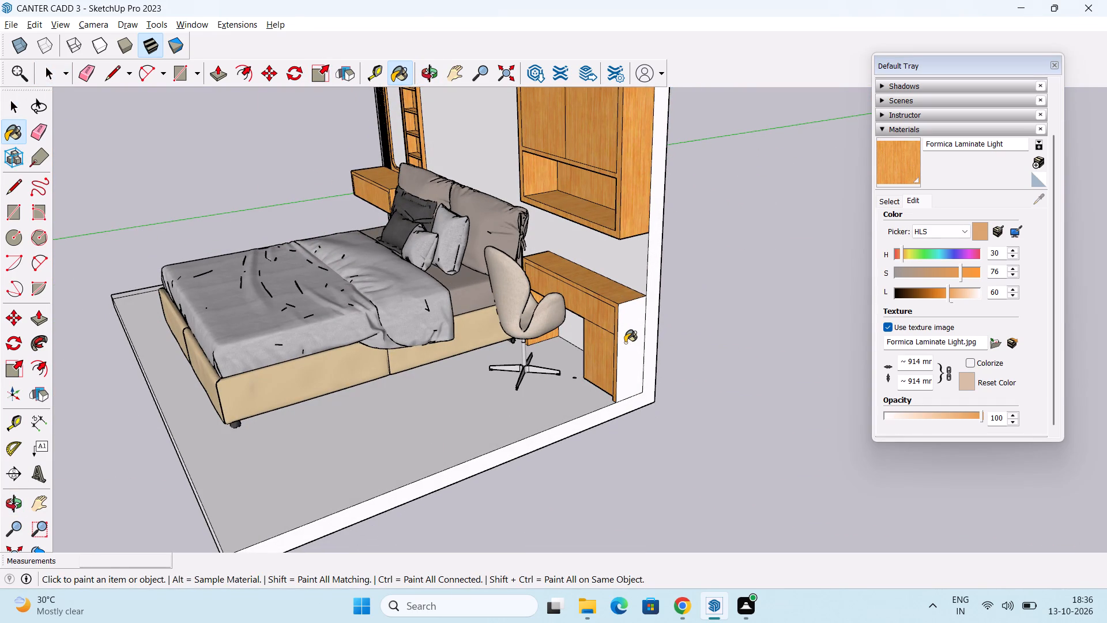
left_click(625, 343)
middle_click_drag(557, 438, 774, 410)
middle_click_drag(773, 410, 850, 376)
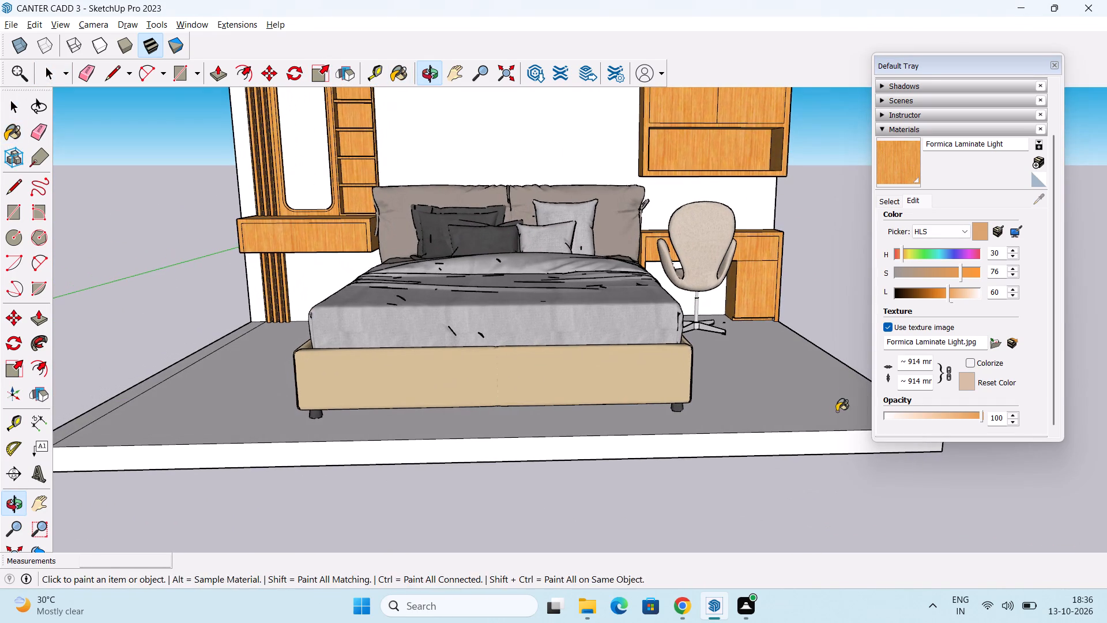
key("space")
Import the handle model 把手 and place it near the middle of the dressing unit's drawer front.
scroll(681, 518, "down", 2)
middle_click_drag(619, 499, 652, 489)
left_click(16, 24)
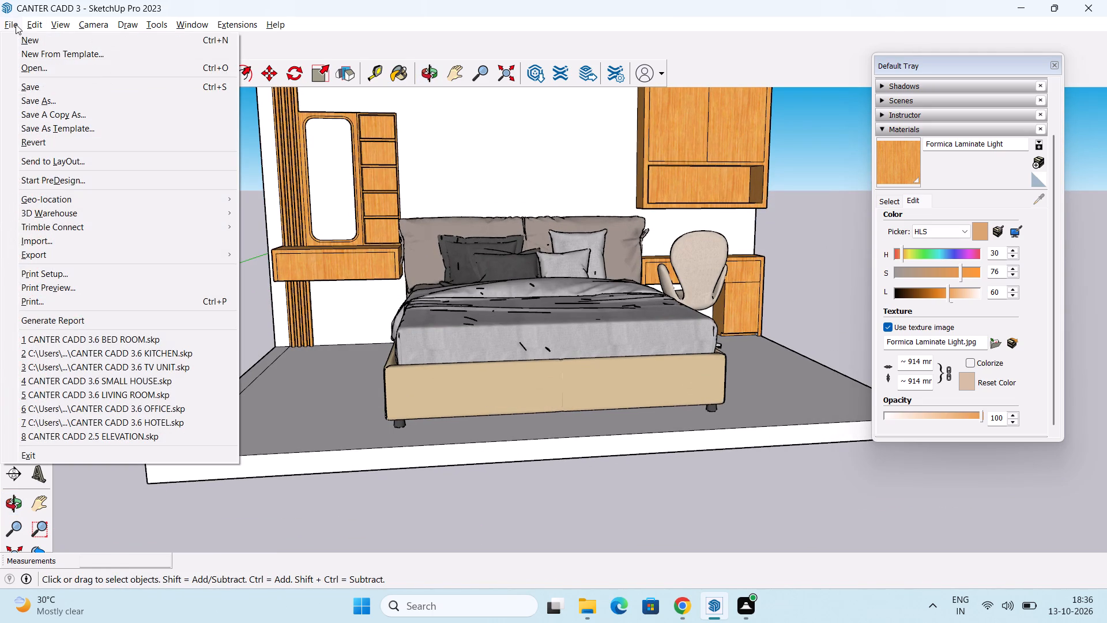
left_click(106, 246)
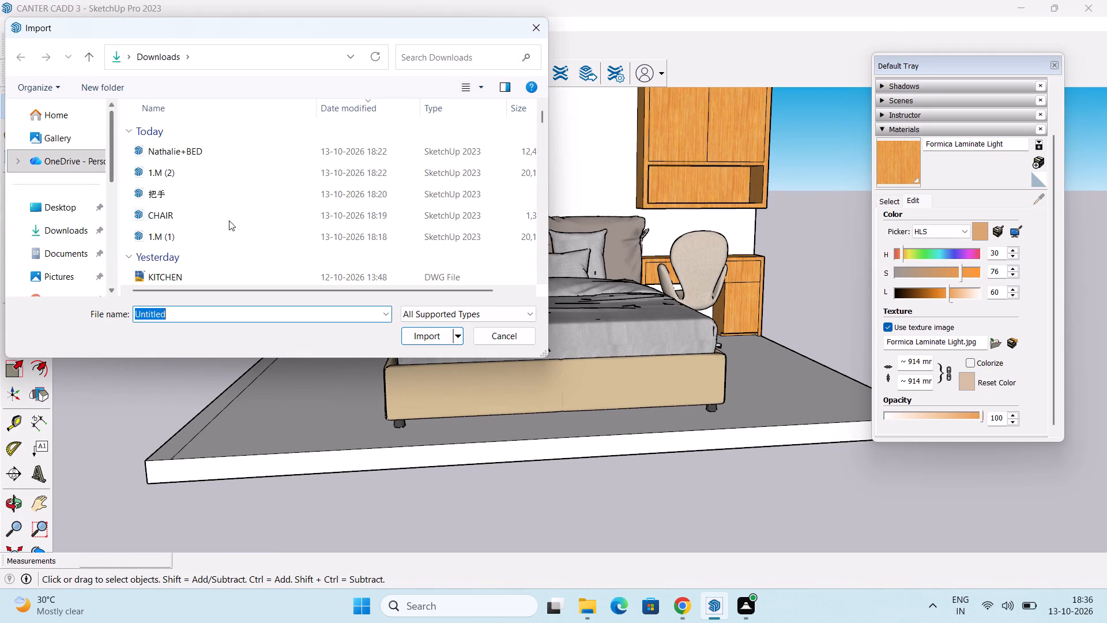
left_click(171, 198)
left_click(419, 341)
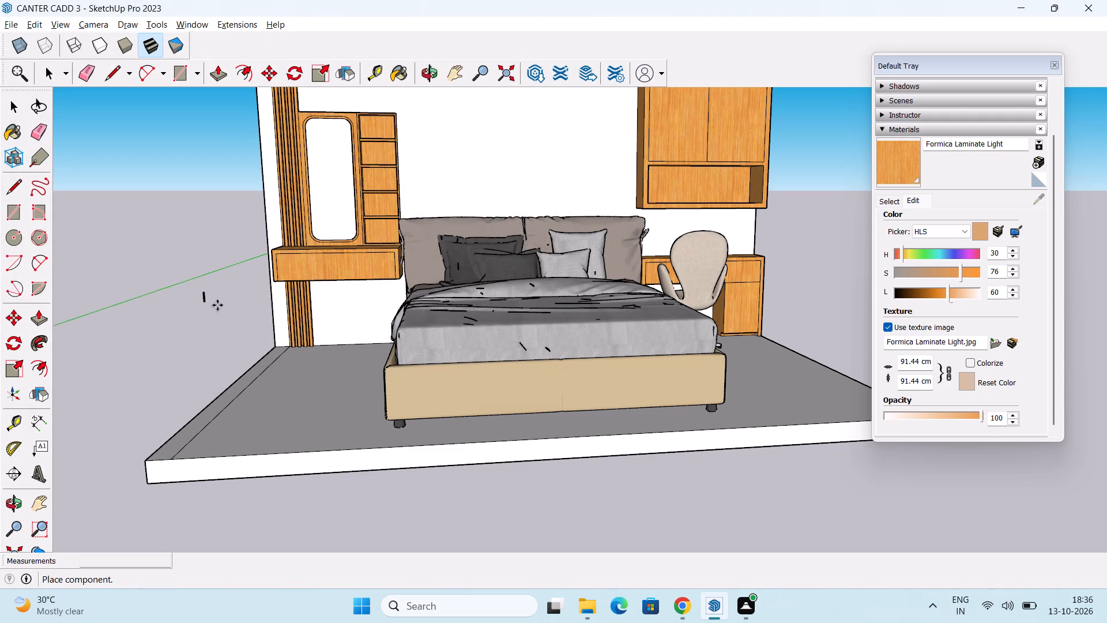
scroll(329, 211, "up", 8)
middle_click_drag(338, 305, 330, 339)
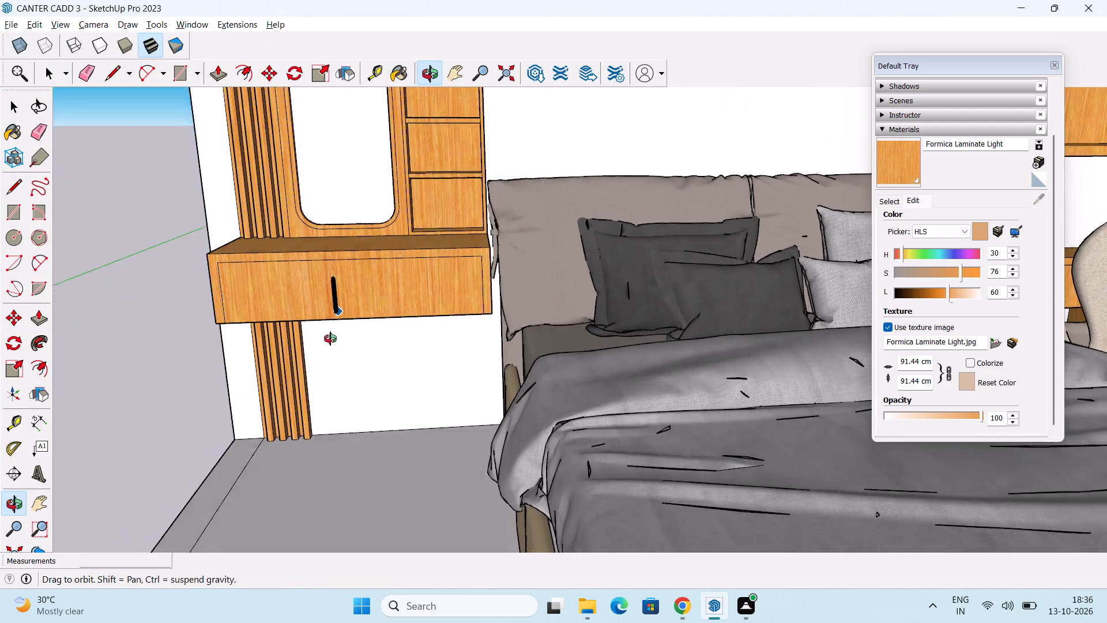
middle_click_drag(330, 339, 327, 351)
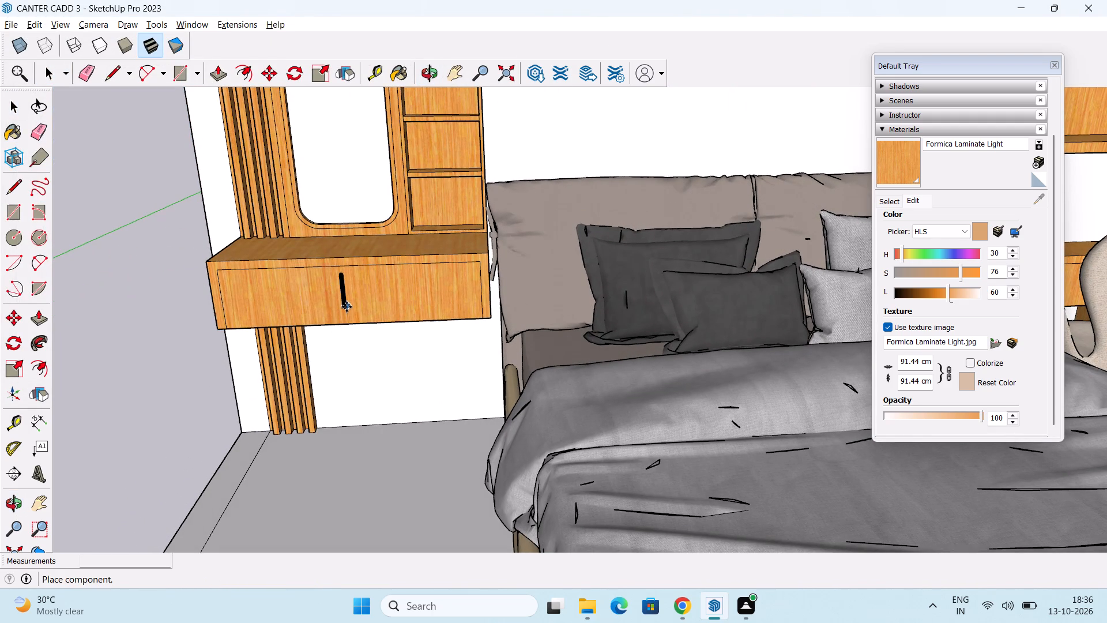
left_click(367, 306)
Rotate the handle 90° in the plane of the drawer front so that it lies horizontally.
middle_click_drag(375, 321, 300, 324)
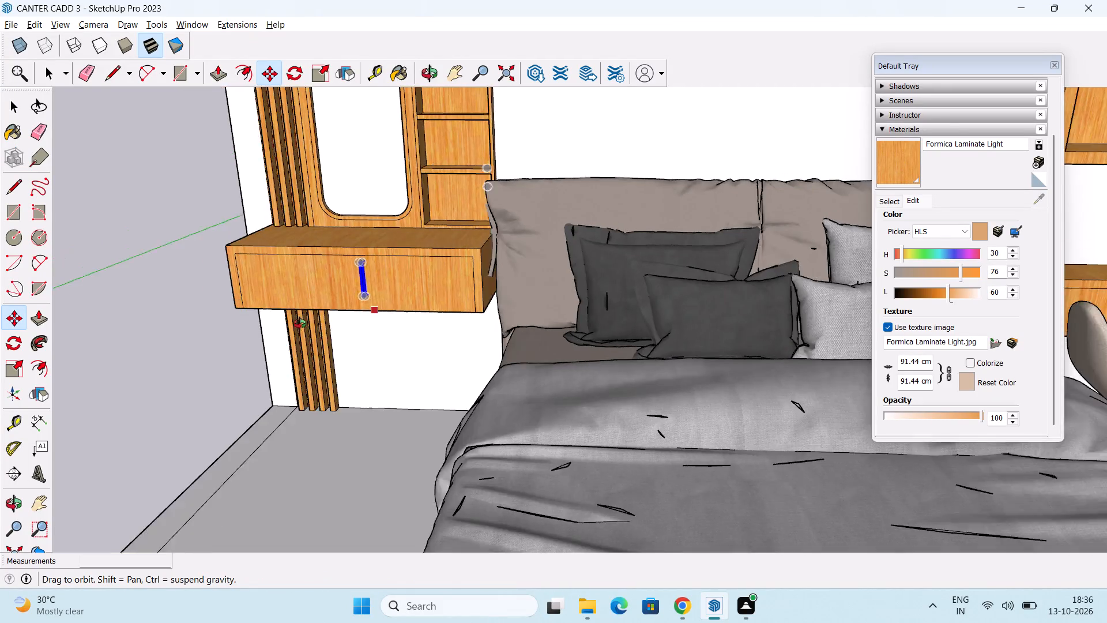
middle_click_drag(300, 324, 138, 378)
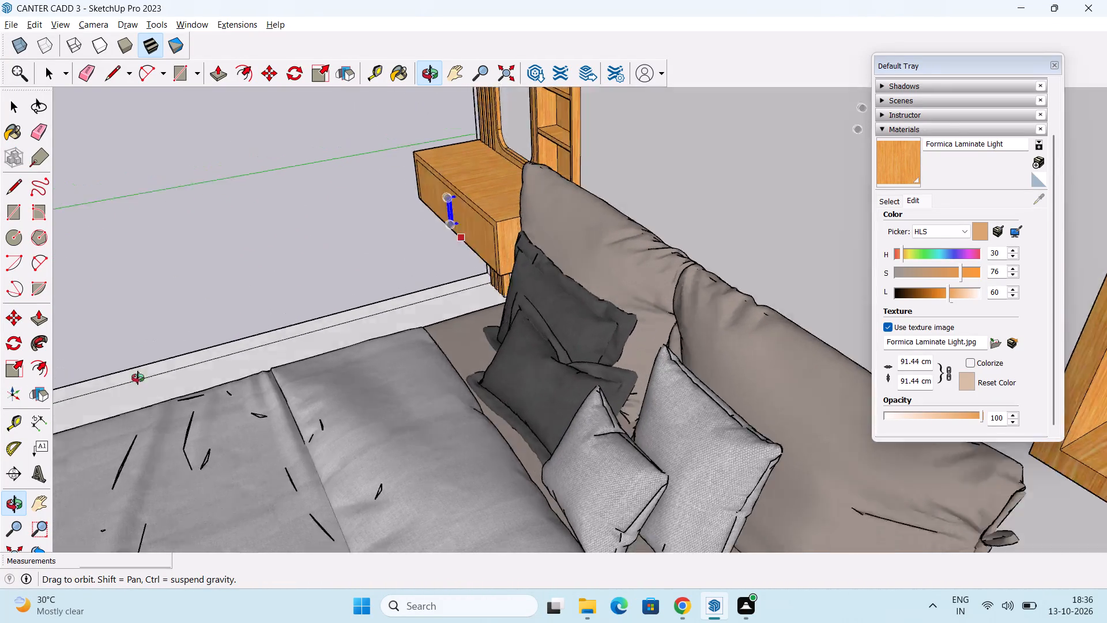
middle_click_drag(138, 378, 404, 306)
left_click(13, 340)
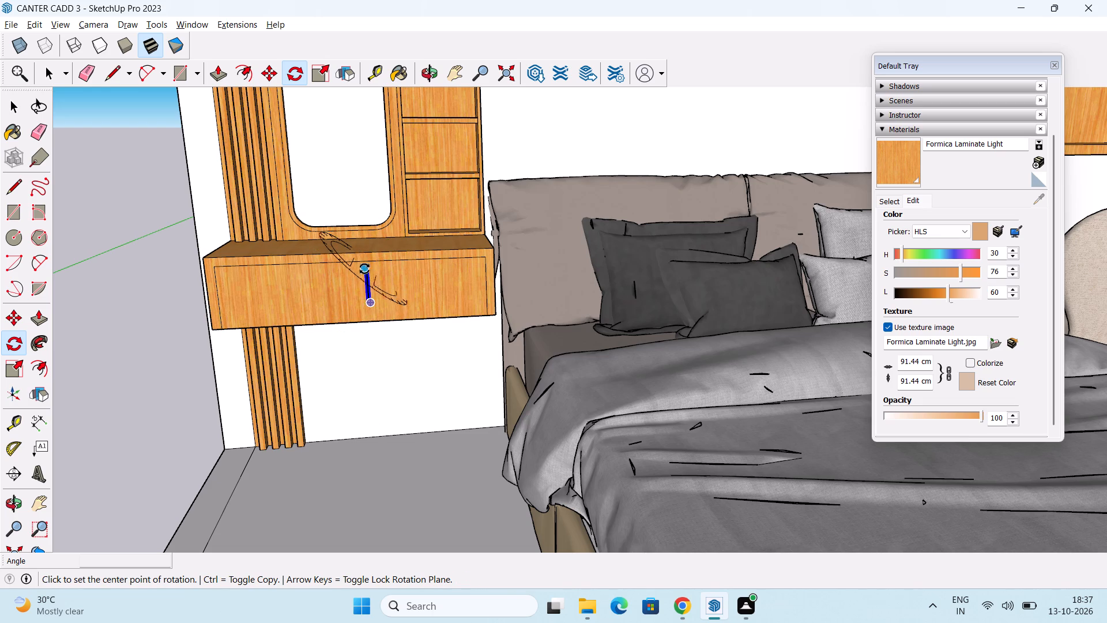
scroll(370, 277, "up", 7)
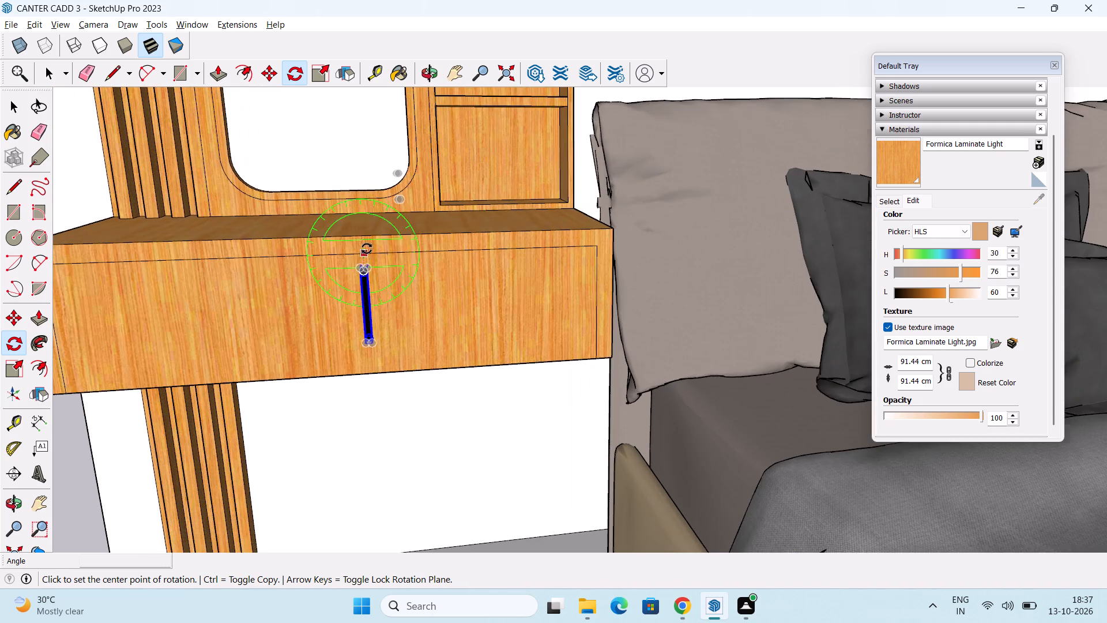
middle_click_drag(364, 265, 315, 318)
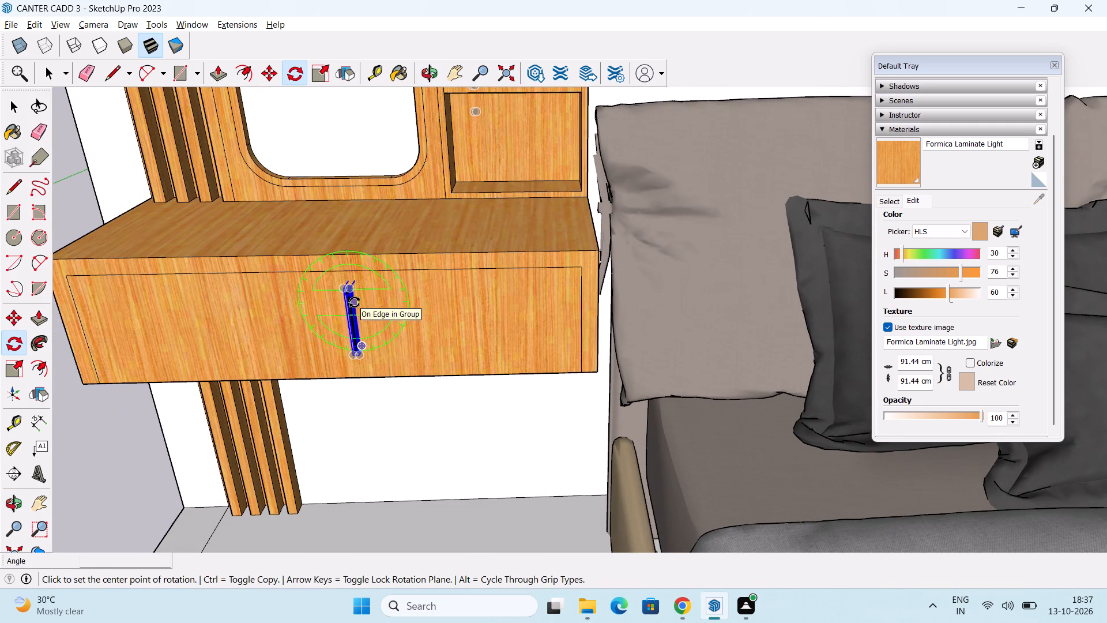
left_click(355, 302)
left_click(282, 292)
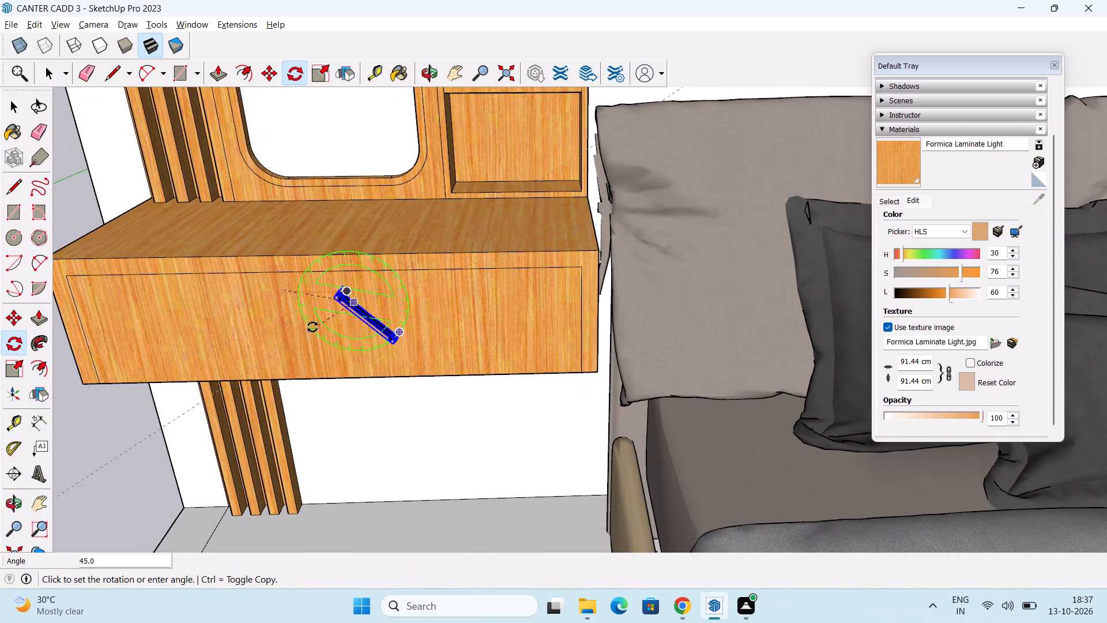
type("90")
key("Return")
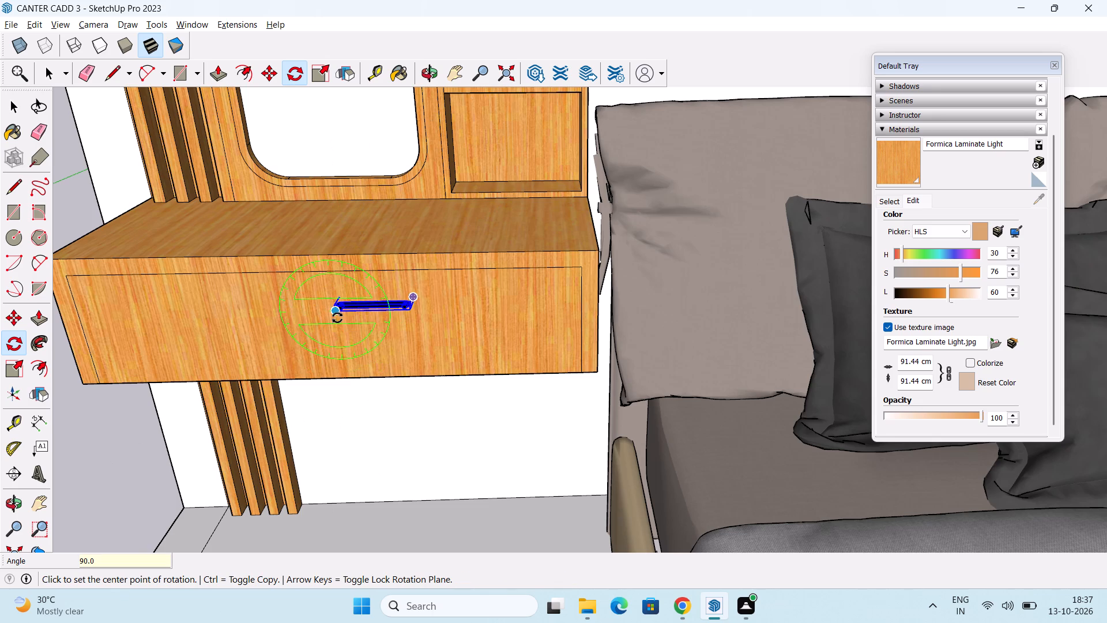
Examine from several angles which way the handle's mounting posts point relative to the drawer front.
middle_click_drag(313, 324, 343, 477)
scroll(375, 442, "up", 5)
middle_click_drag(453, 430, 287, 482)
scroll(299, 395, "up", 6)
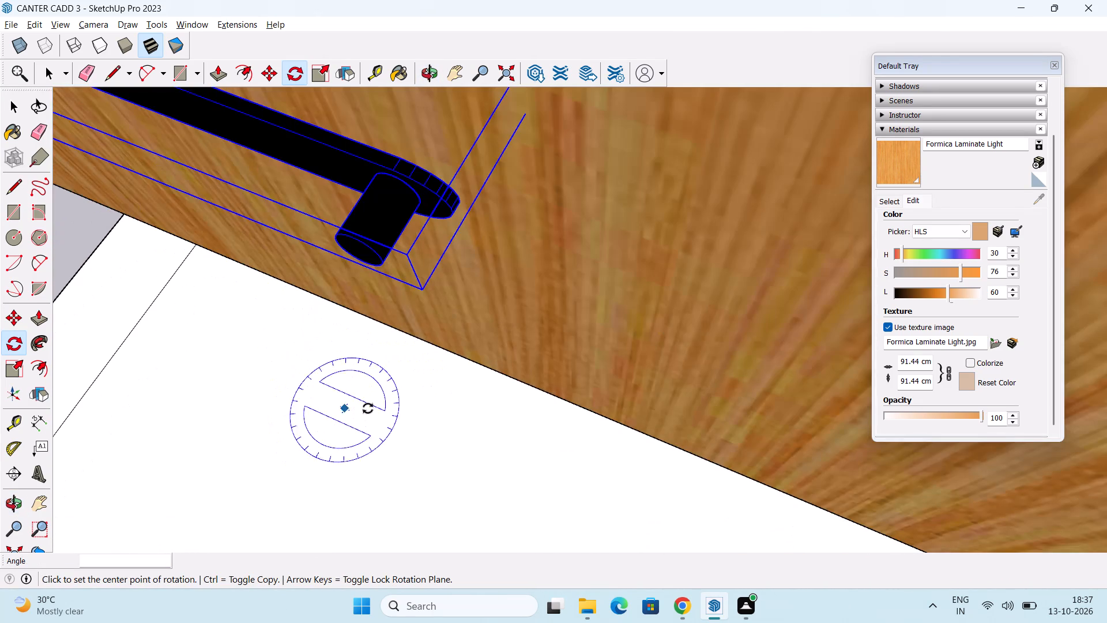
middle_click_drag(372, 408, 353, 489, "shift")
middle_click(353, 489, "shift")
scroll(354, 485, "down", 3)
middle_click_drag(357, 485, 436, 334)
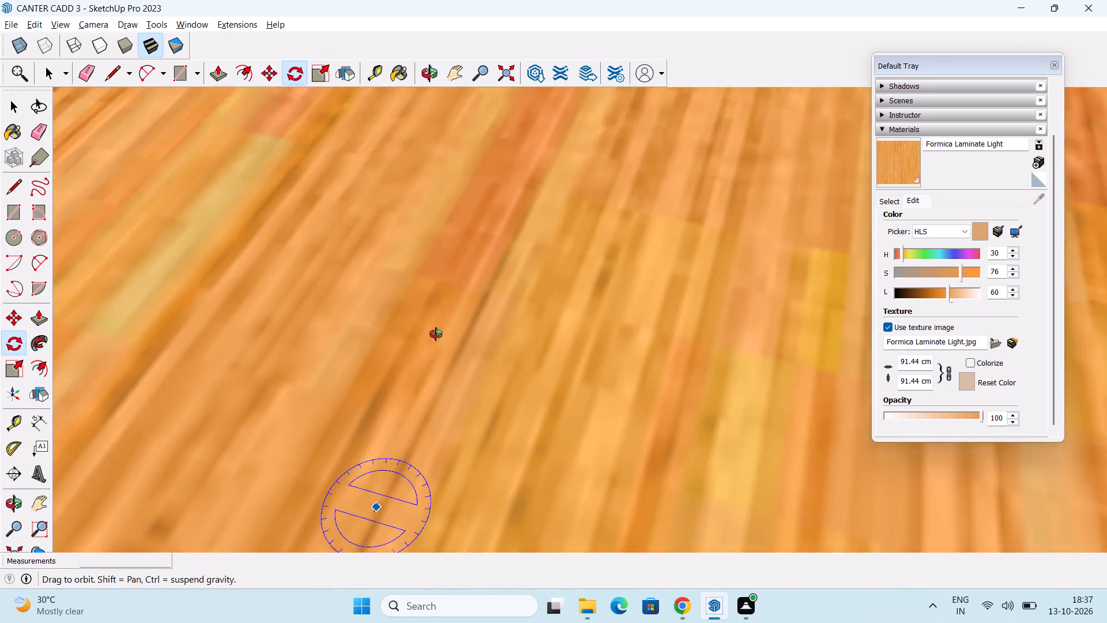
middle_click_drag(436, 334, 509, 177)
scroll(503, 329, "down", 2)
middle_click_drag(493, 412, 552, 193)
scroll(543, 433, "down", 4)
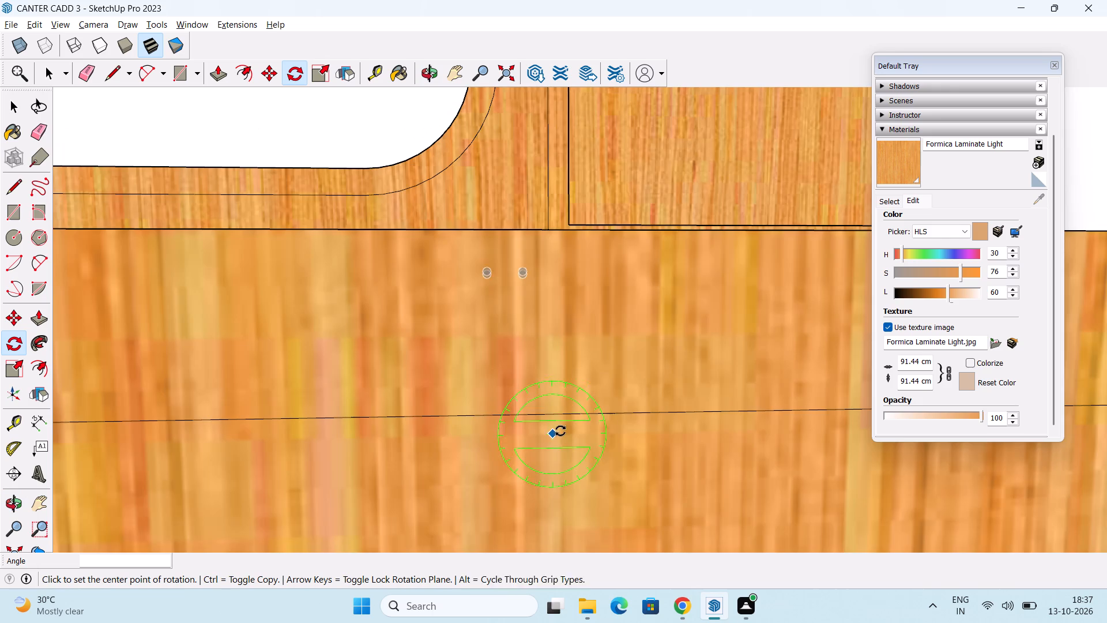
scroll(560, 431, "down", 12)
middle_click_drag(572, 473, 590, 322, "shift")
middle_click_drag(590, 443, 459, 491)
scroll(311, 484, "up", 6)
middle_click_drag(351, 486, 266, 528)
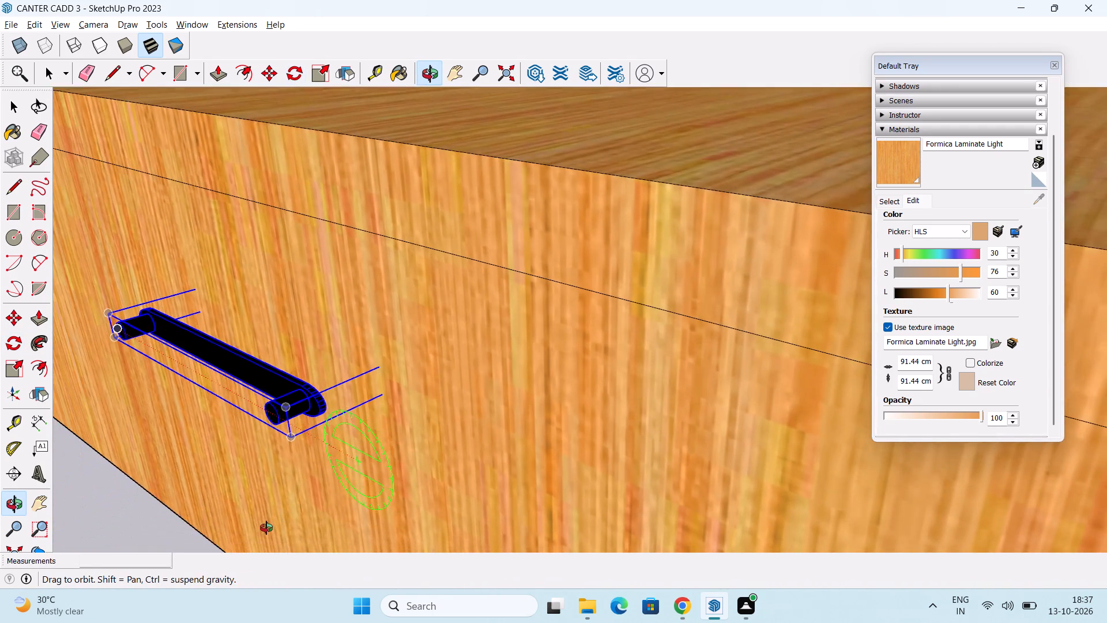
middle_click_drag(266, 528, 272, 516)
middle_click_drag(299, 487, 419, 371)
middle_click_drag(456, 330, 476, 415)
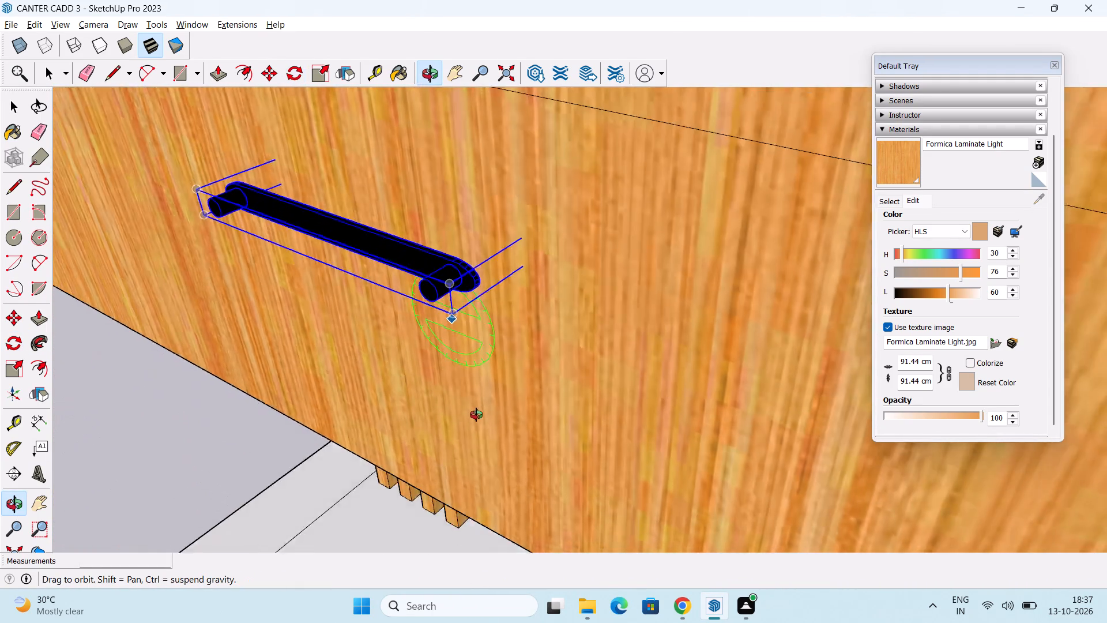
middle_click_drag(476, 415, 487, 498)
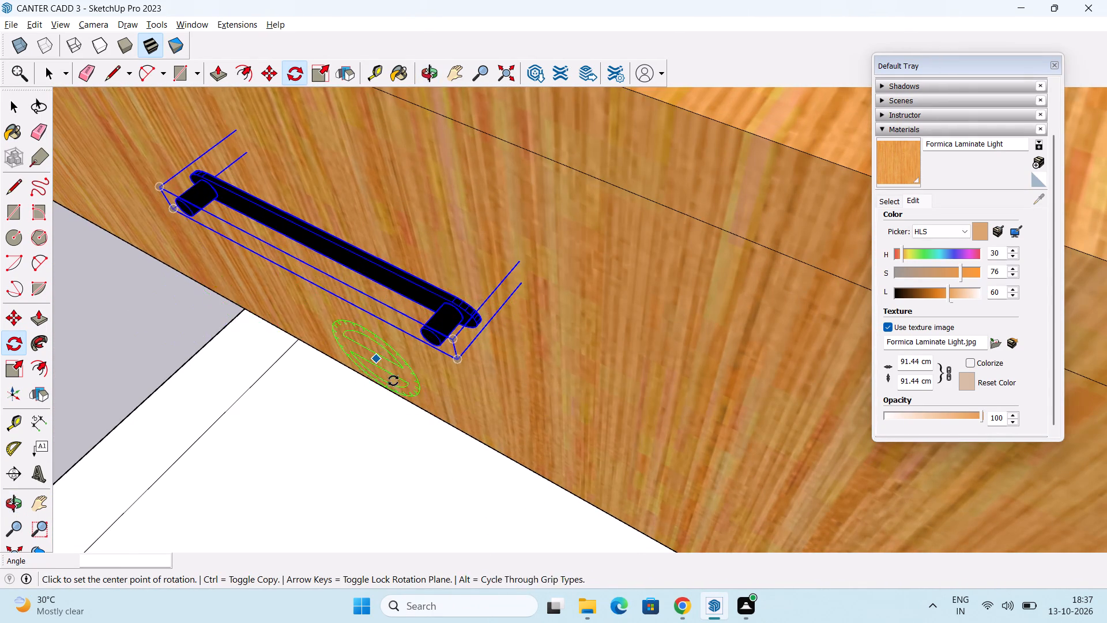
middle_click_drag(393, 381, 431, 360)
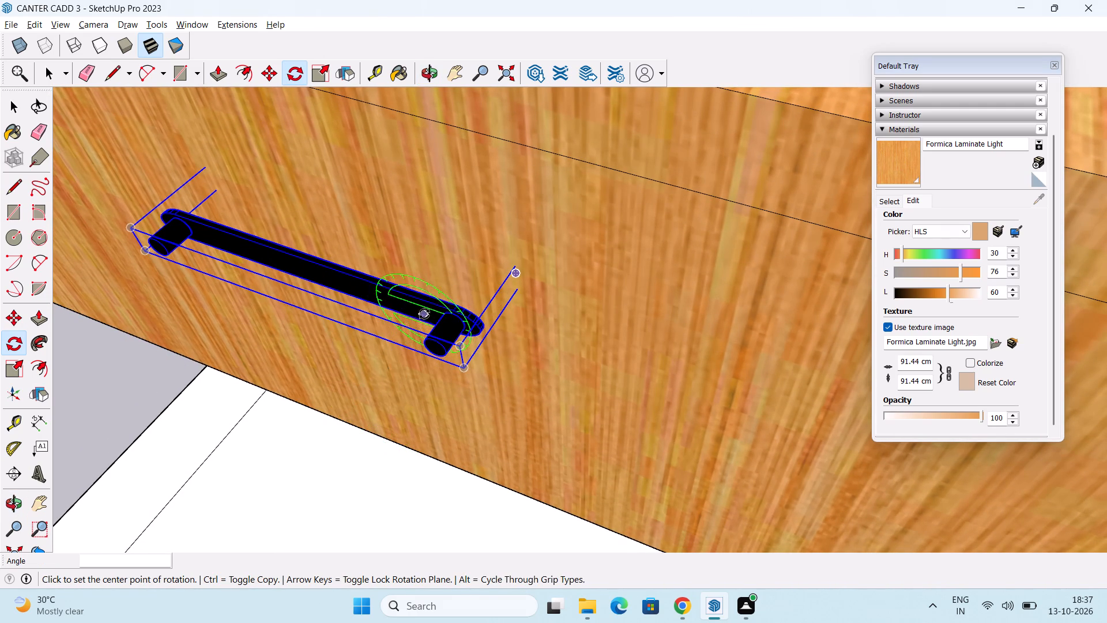
scroll(426, 303, "down", 6)
middle_click_drag(417, 341, 485, 265)
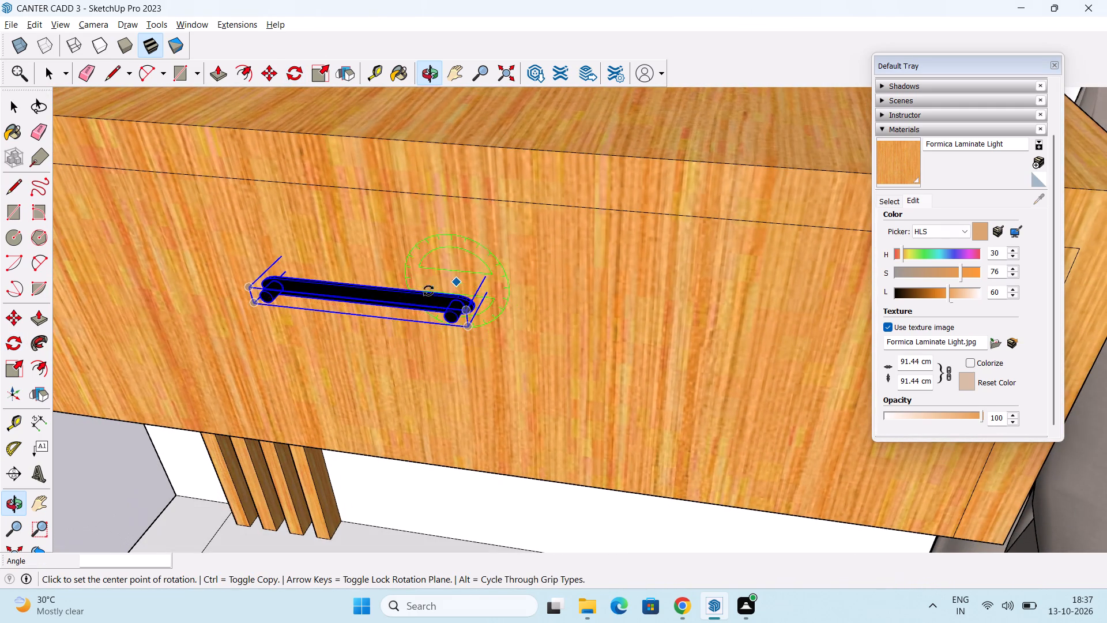
middle_click_drag(398, 272, 374, 329)
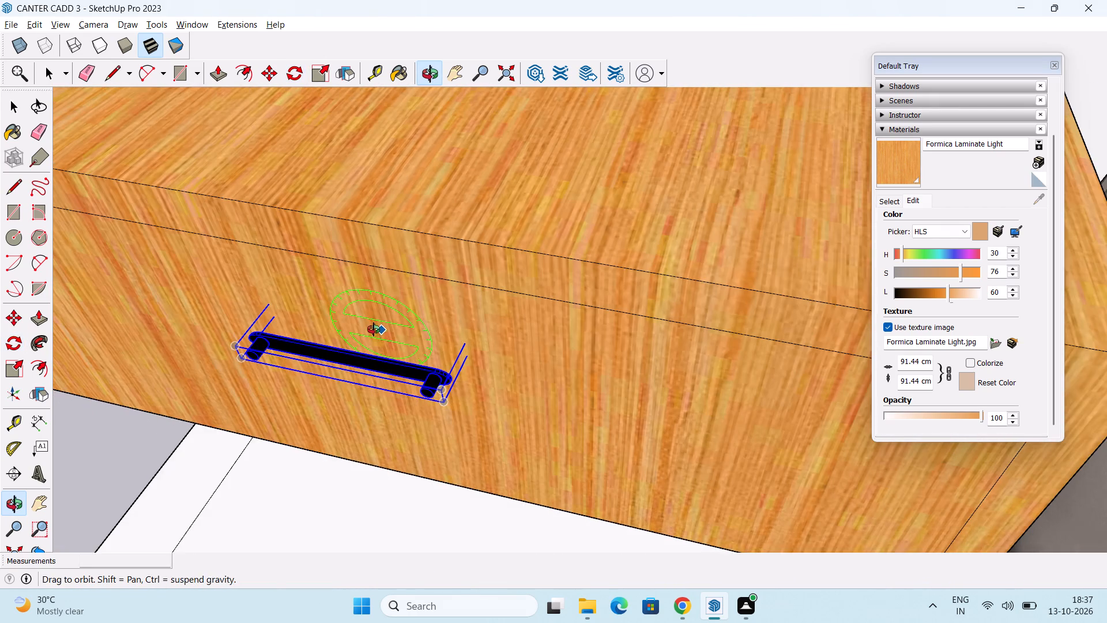
middle_click_drag(374, 329, 372, 329)
middle_click_drag(336, 393, 453, 232)
scroll(425, 269, "down", 1)
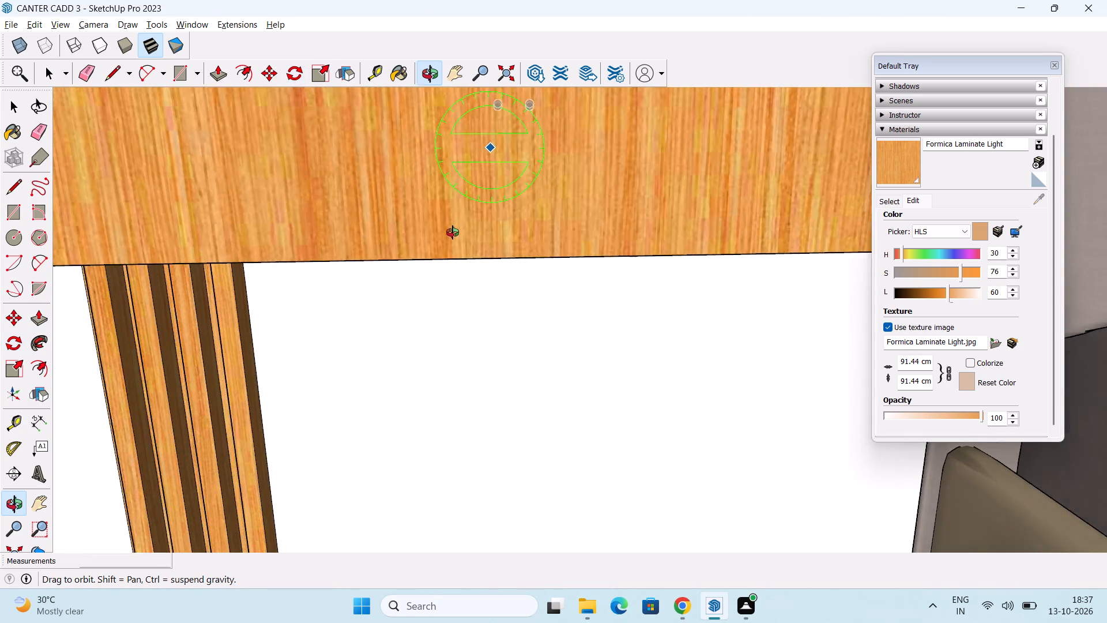
middle_click_drag(453, 232, 436, 346)
scroll(462, 313, "down", 6)
middle_click_drag(490, 307, 435, 314)
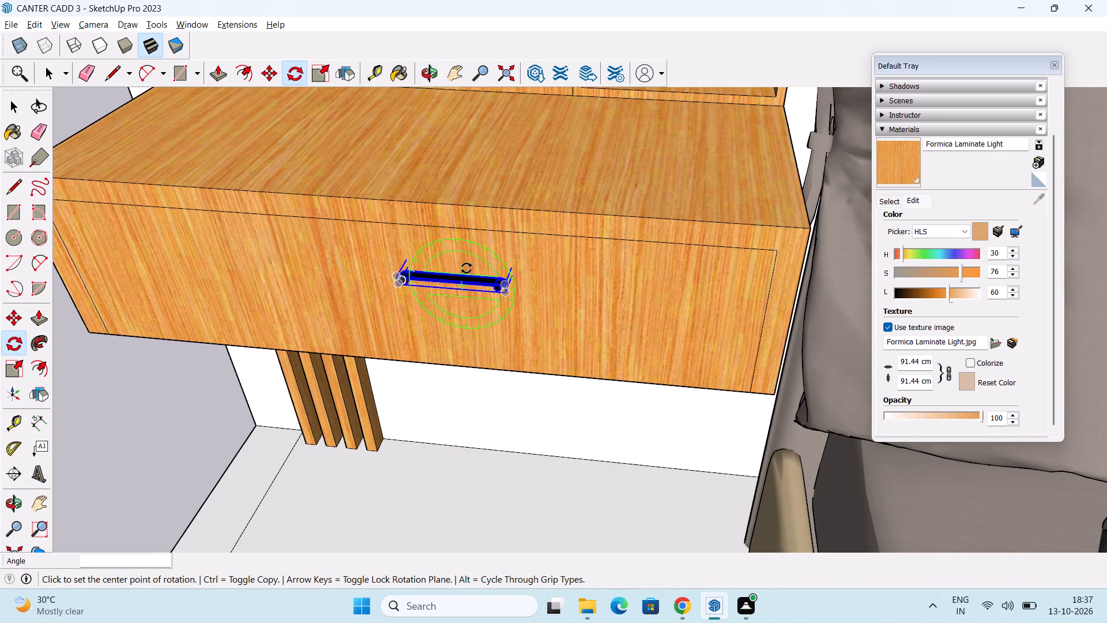
Flip the handle 180° with the Rotate tool, pivoting about its end farthest from the bed.
scroll(461, 282, "down", 4)
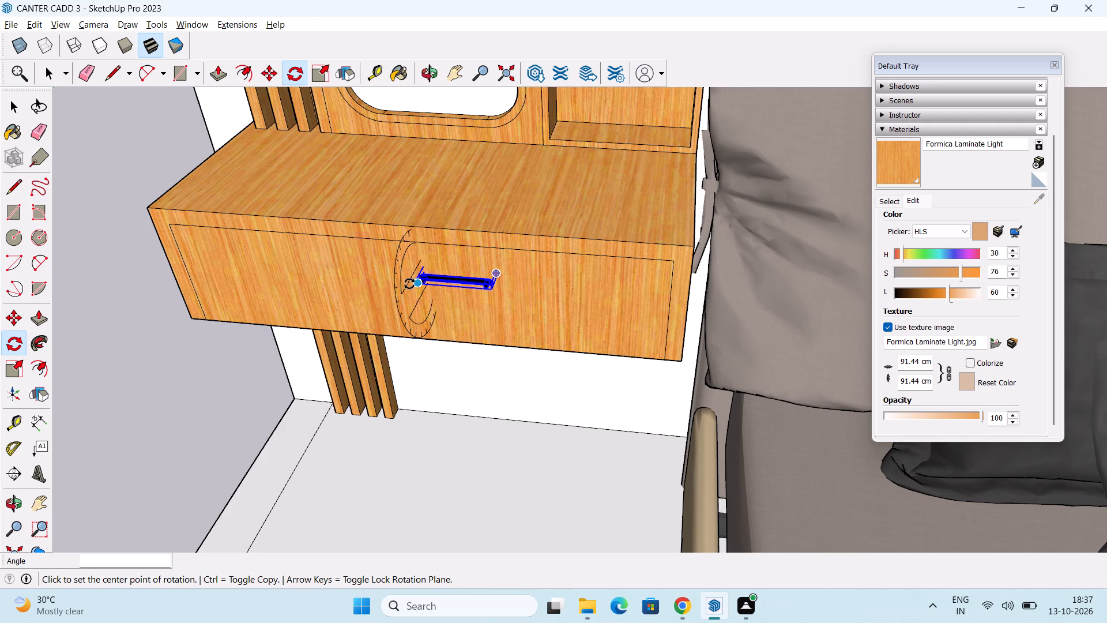
left_click(412, 284)
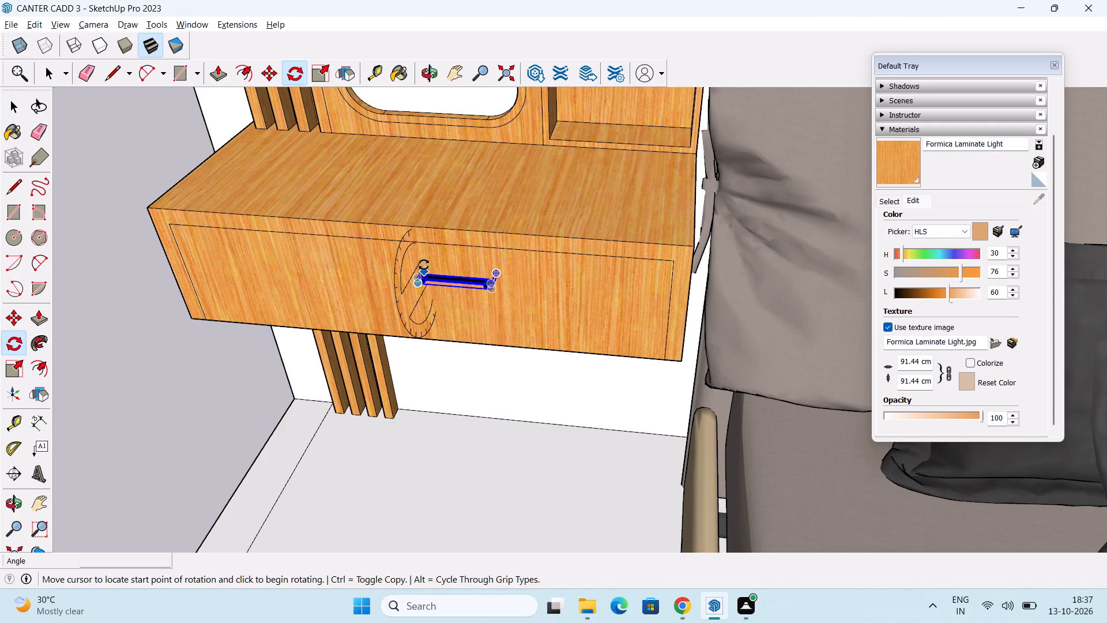
left_click(428, 258)
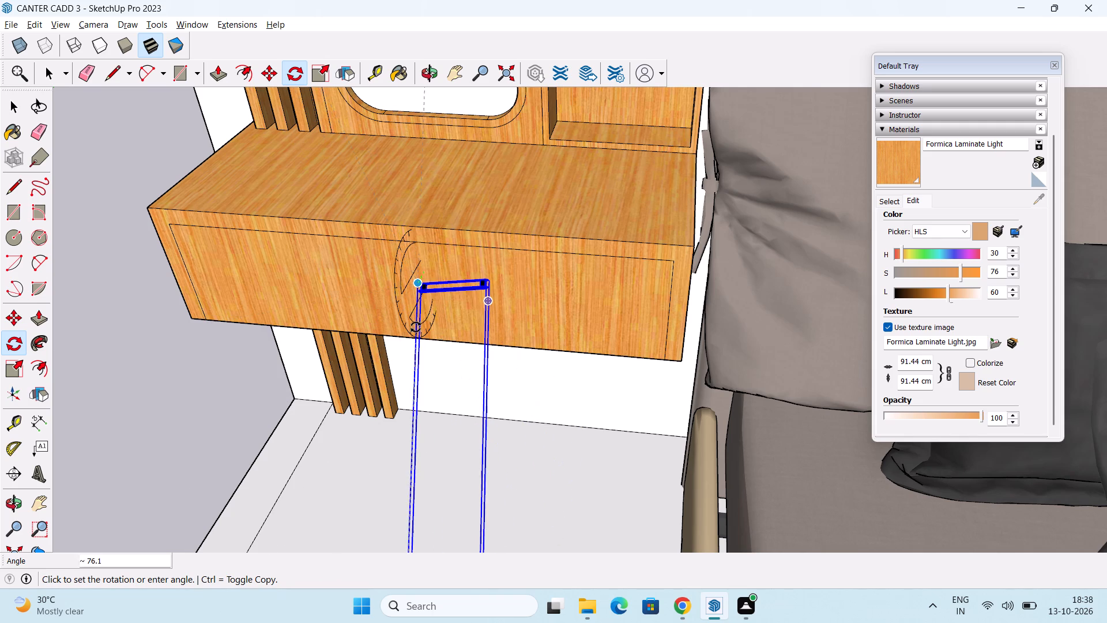
type("180")
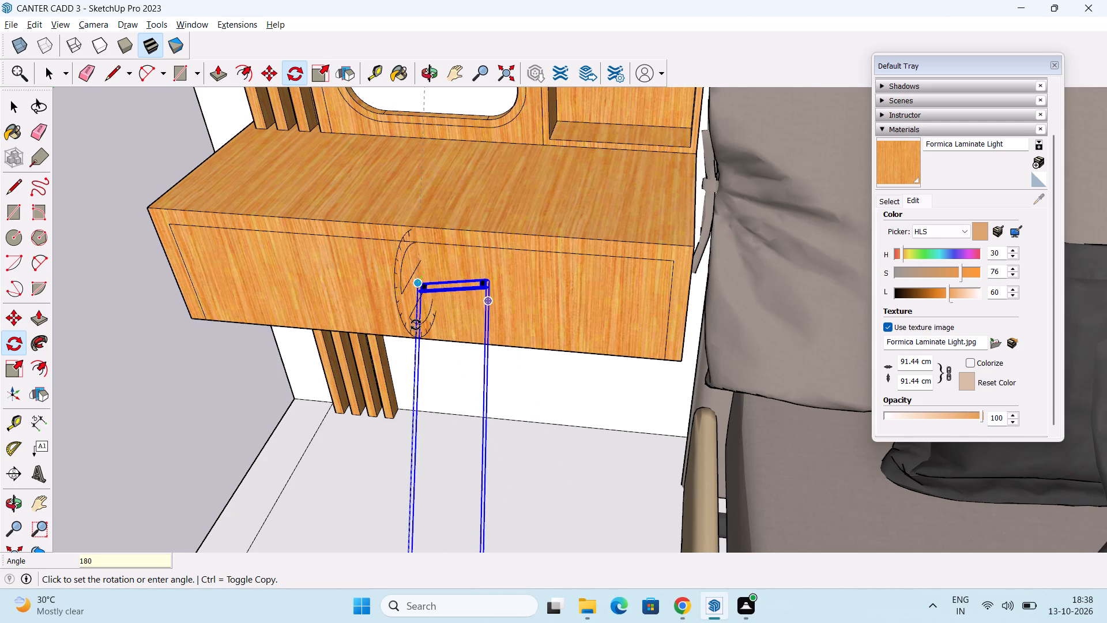
key("Return")
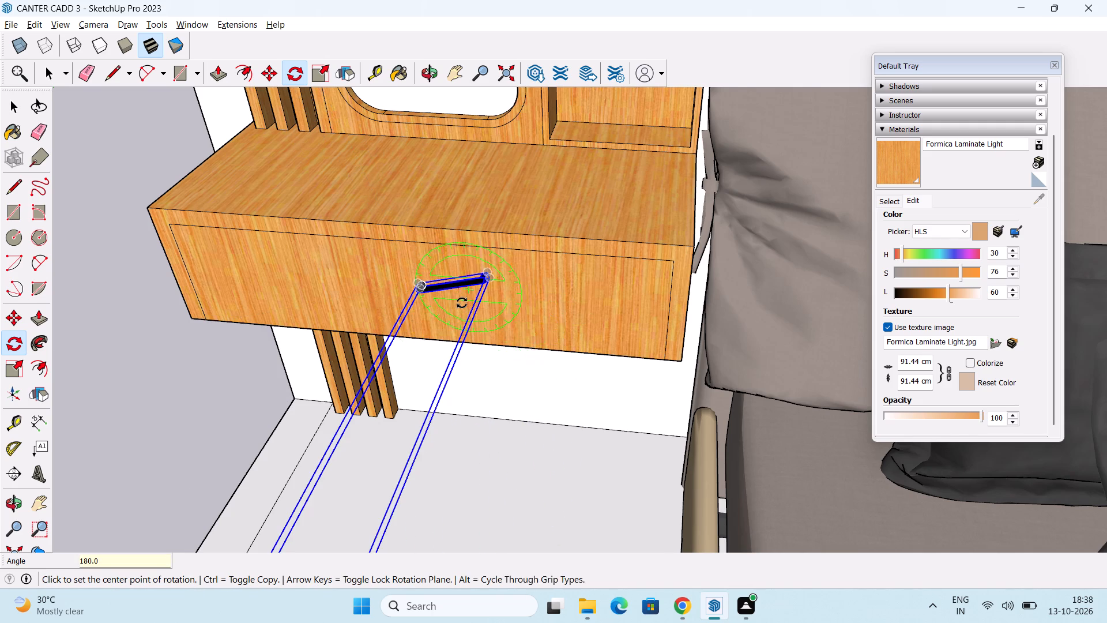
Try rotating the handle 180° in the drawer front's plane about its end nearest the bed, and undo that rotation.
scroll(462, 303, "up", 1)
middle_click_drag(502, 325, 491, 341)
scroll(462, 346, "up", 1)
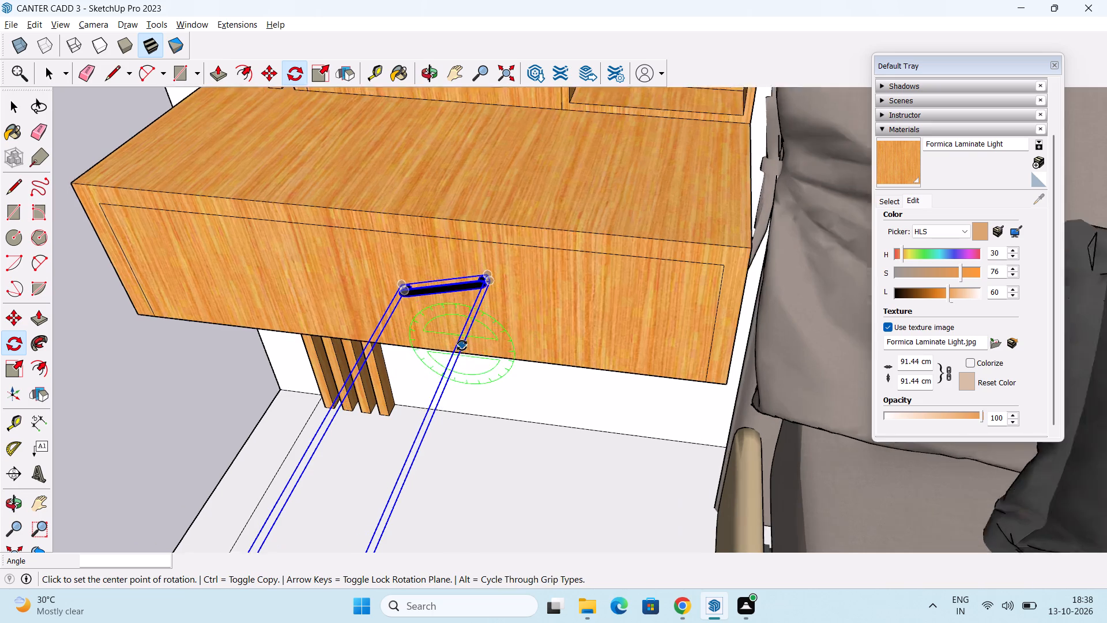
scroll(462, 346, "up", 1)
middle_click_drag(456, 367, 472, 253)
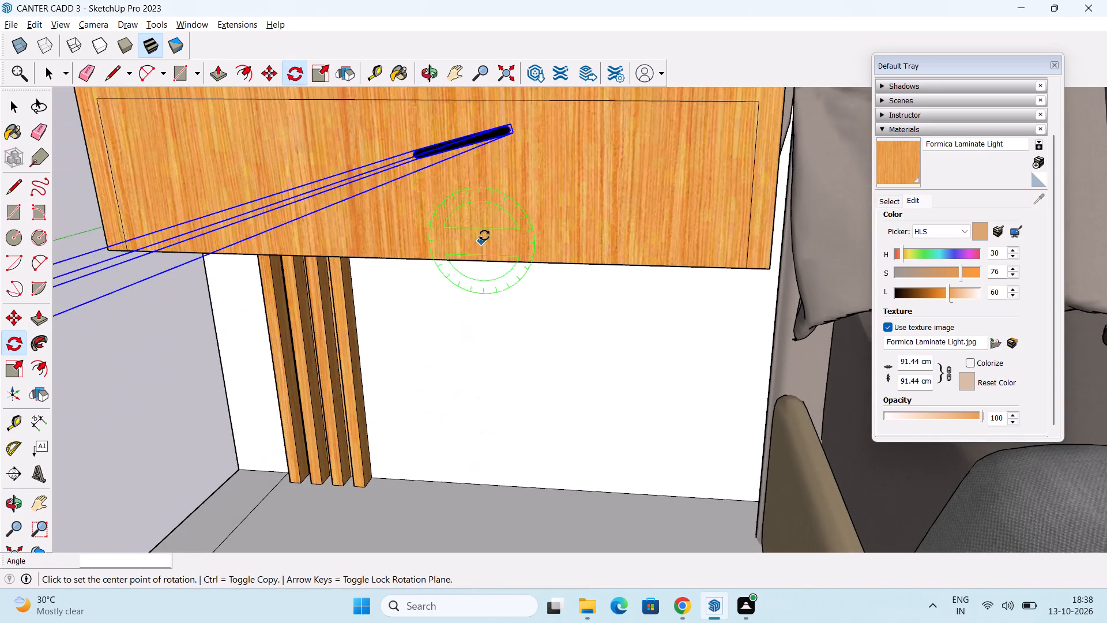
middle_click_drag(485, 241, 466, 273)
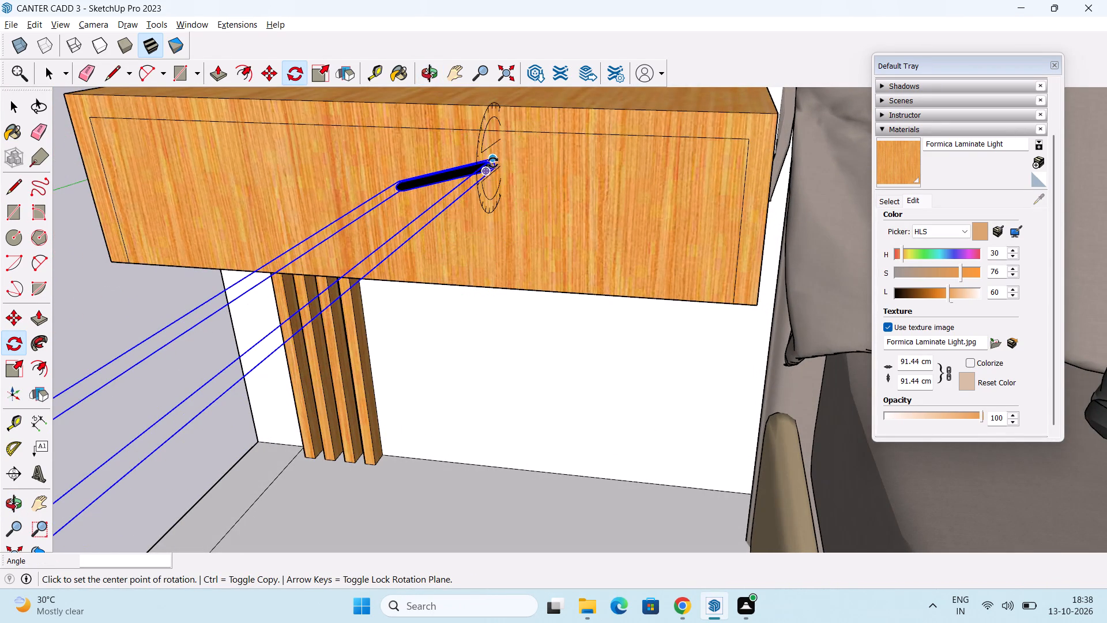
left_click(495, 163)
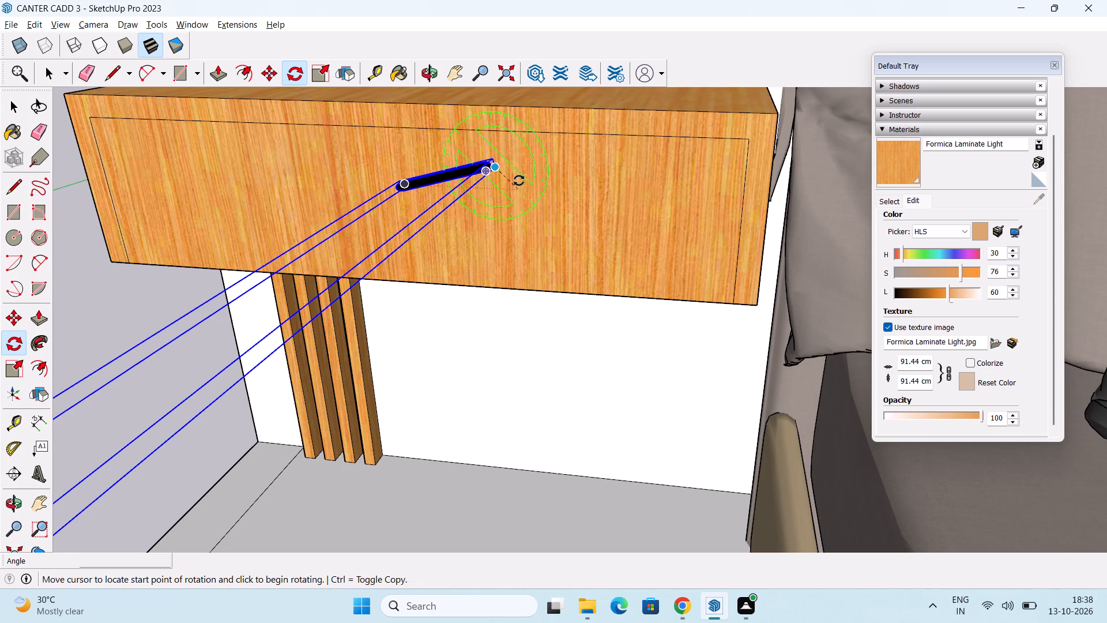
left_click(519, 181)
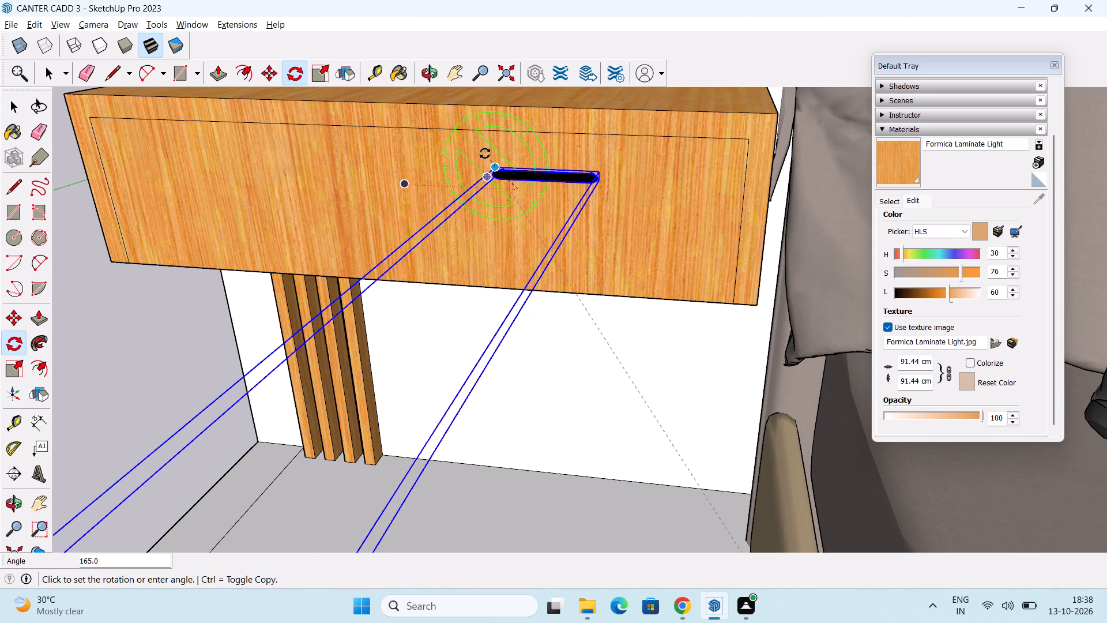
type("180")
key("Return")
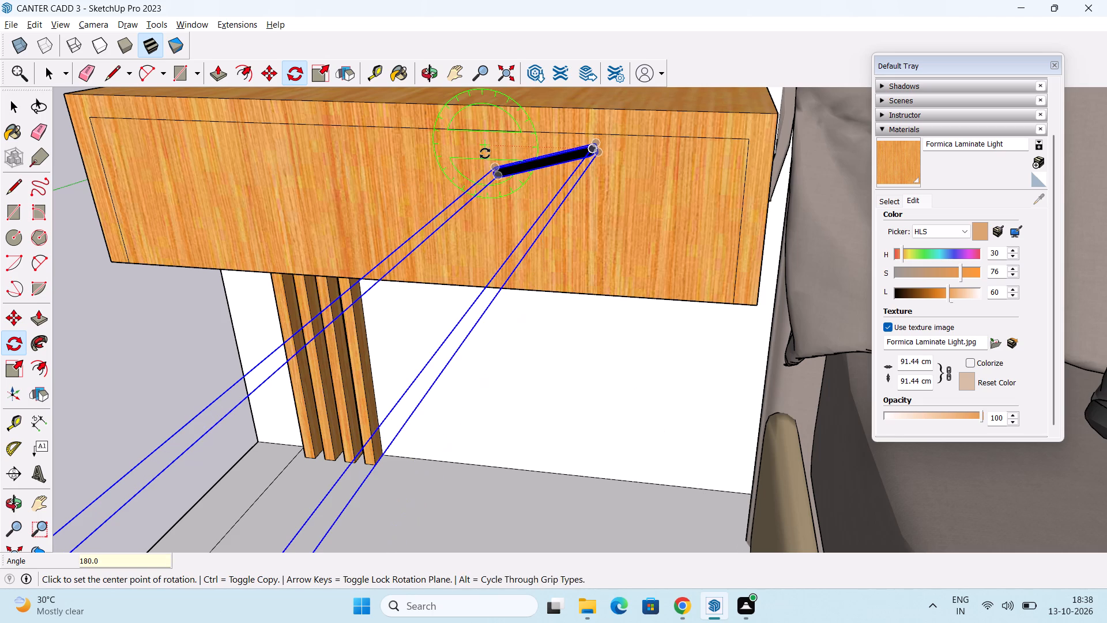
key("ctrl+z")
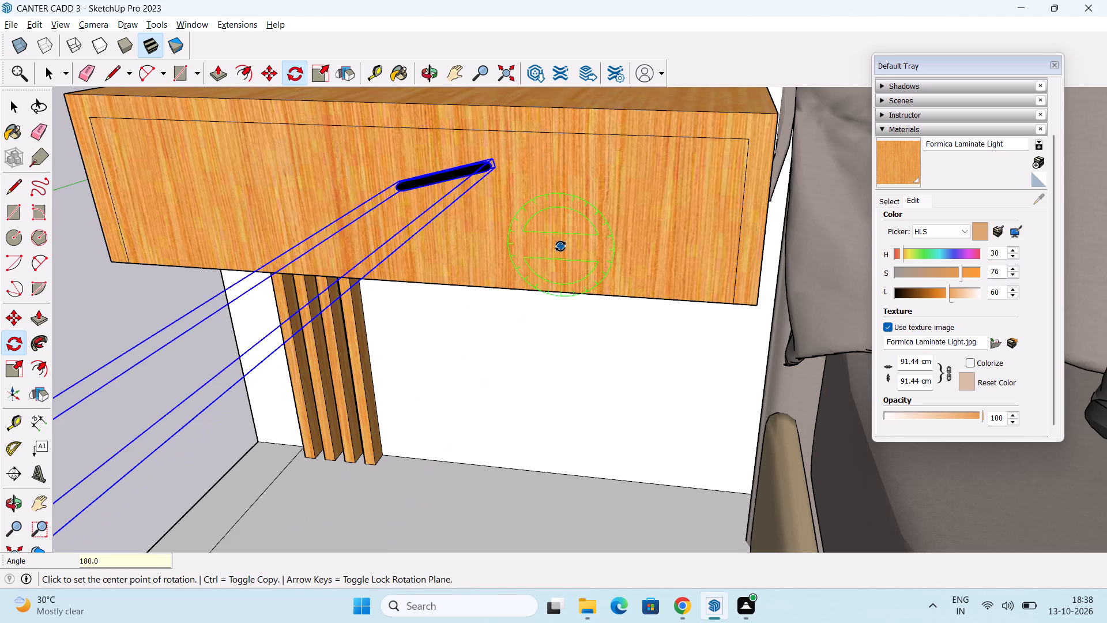
Undo the last 180° rotation of the drawer handle.
key("ctrl+z")
middle_click_drag(479, 221, 486, 265)
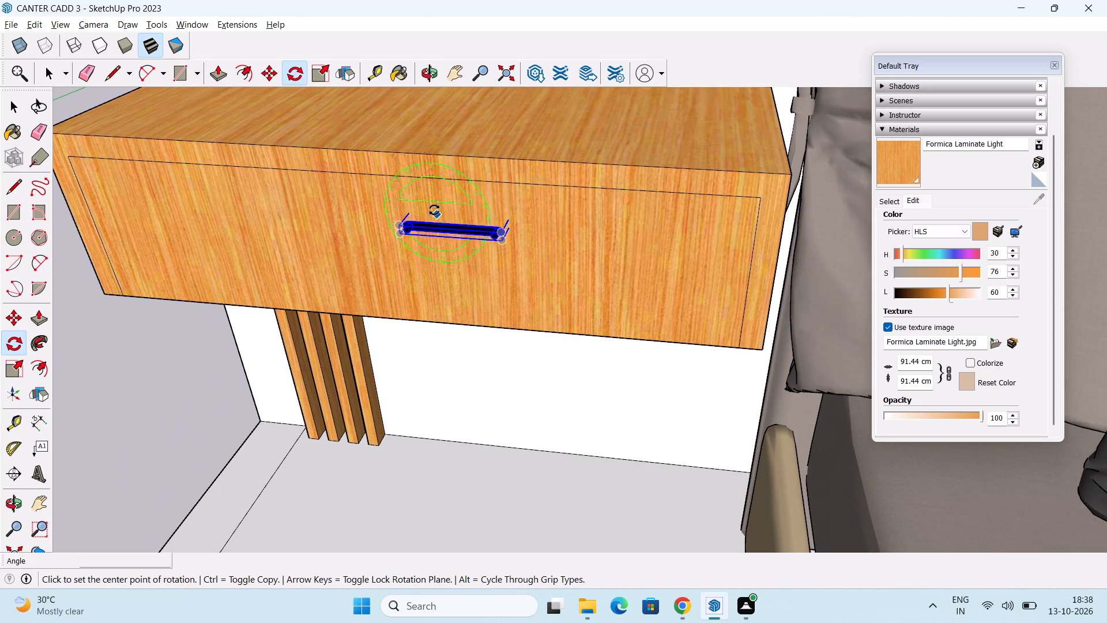
Rotate the handle 180° about the red axis, pivoting at the drawer front's lower edge, so its mounting posts face the drawer.
scroll(467, 218, "down", 8)
key("space")
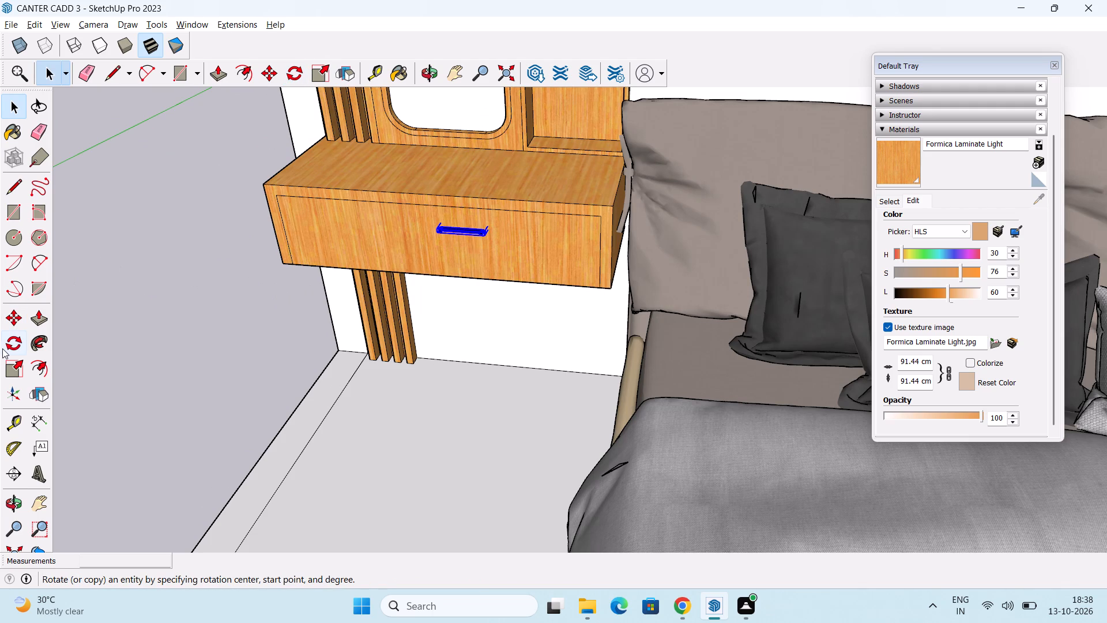
left_click_drag(5, 344, 31, 335)
left_click(10, 341)
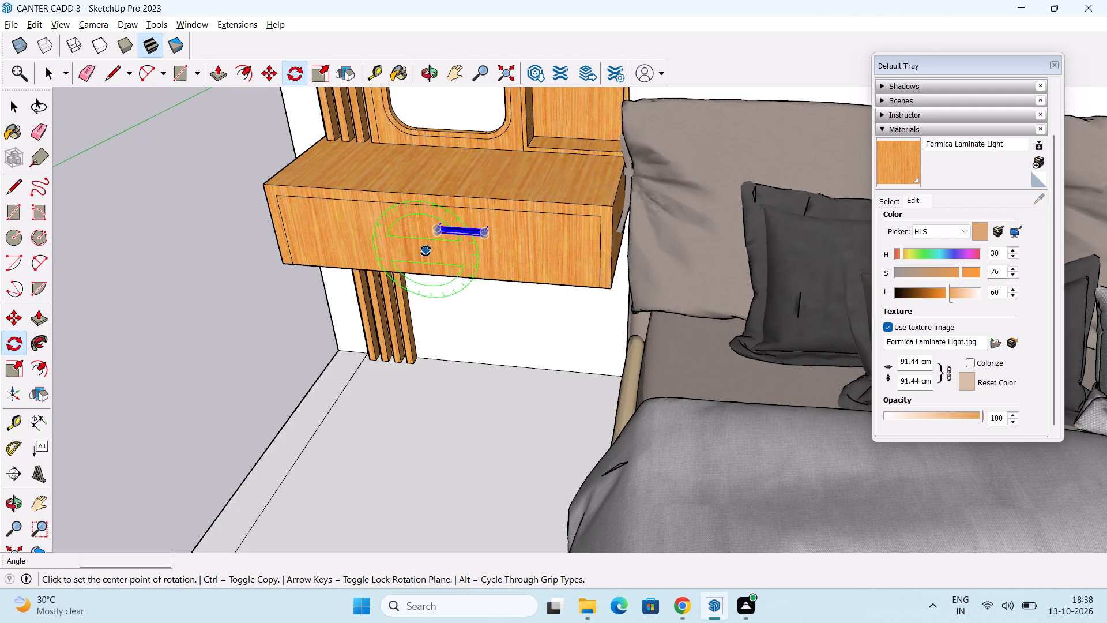
middle_click_drag(437, 279, 456, 213, "shift")
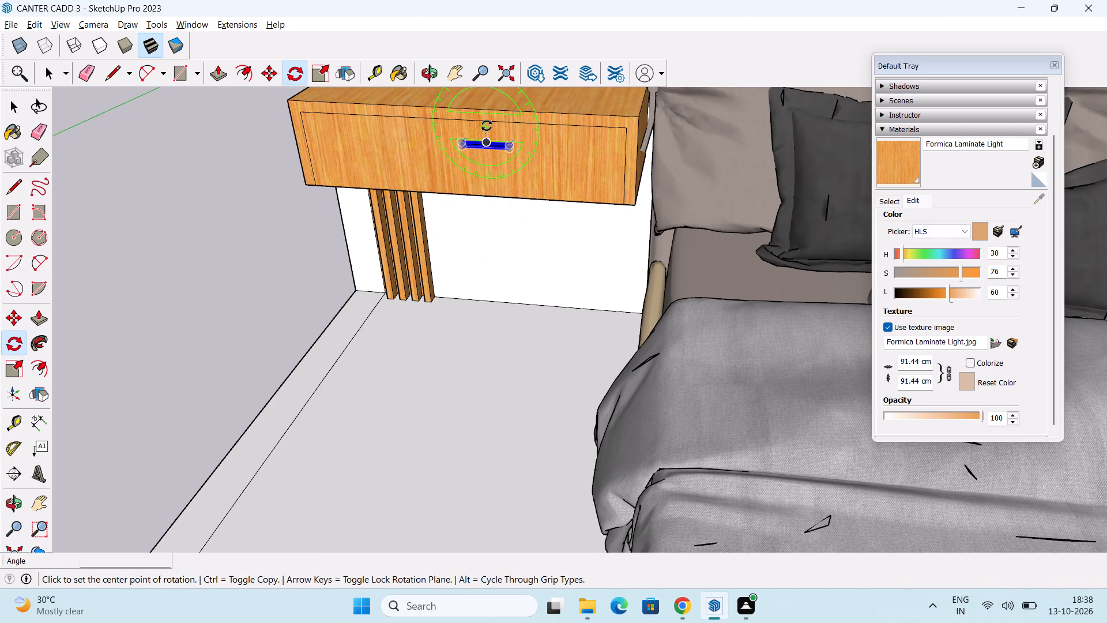
scroll(488, 145, "down", 3)
middle_click_drag(488, 150, 423, 299)
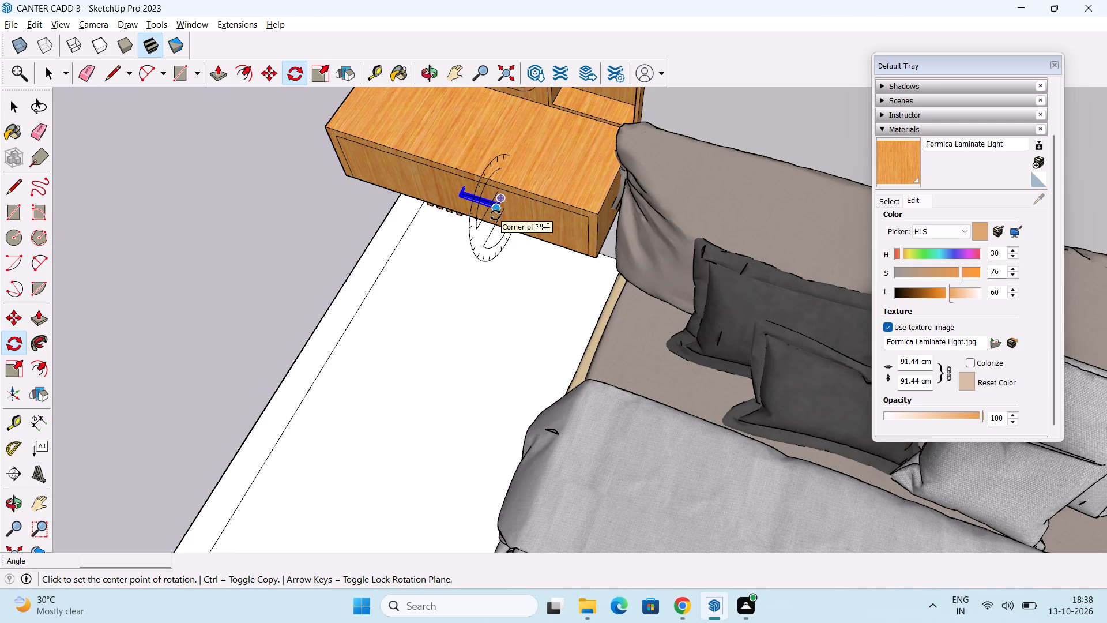
key("Down")
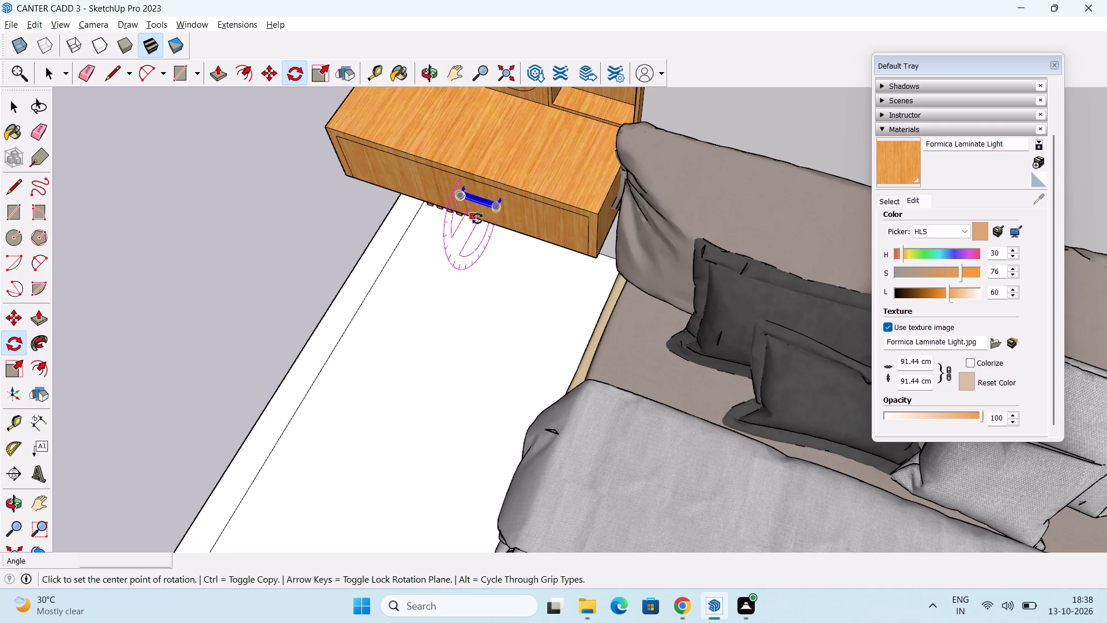
key("Right")
left_click(477, 216)
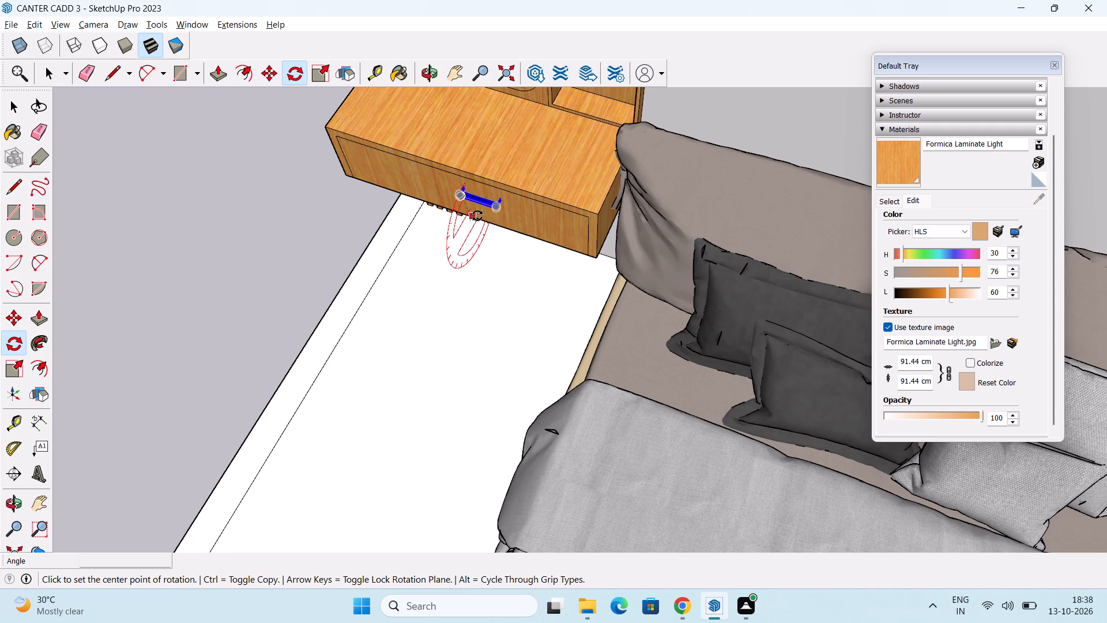
left_click(472, 226)
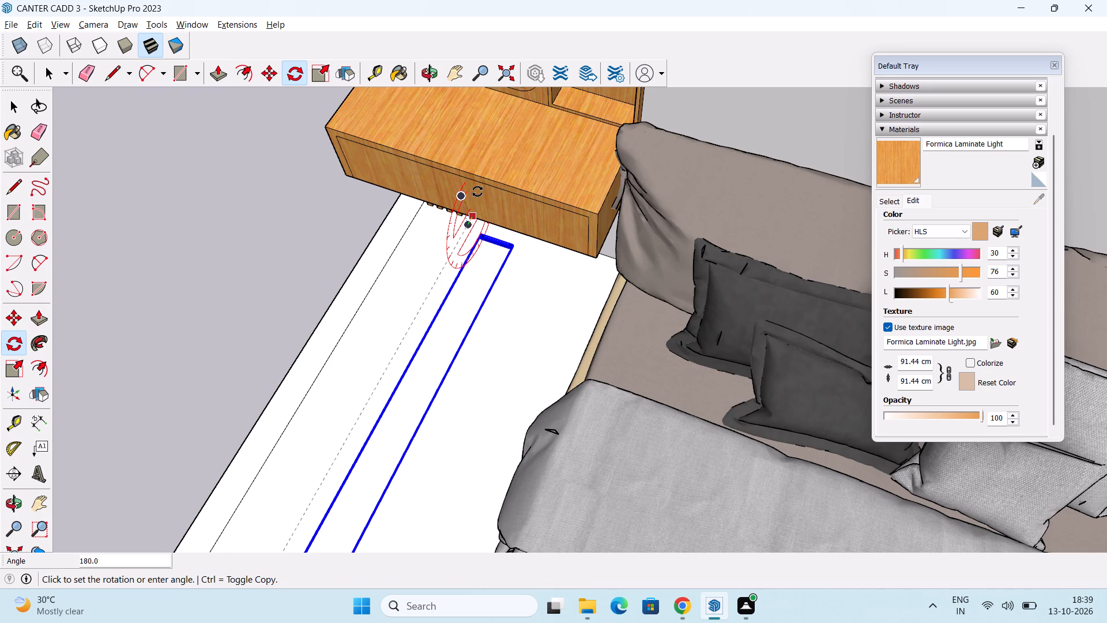
scroll(477, 192, "up", 8)
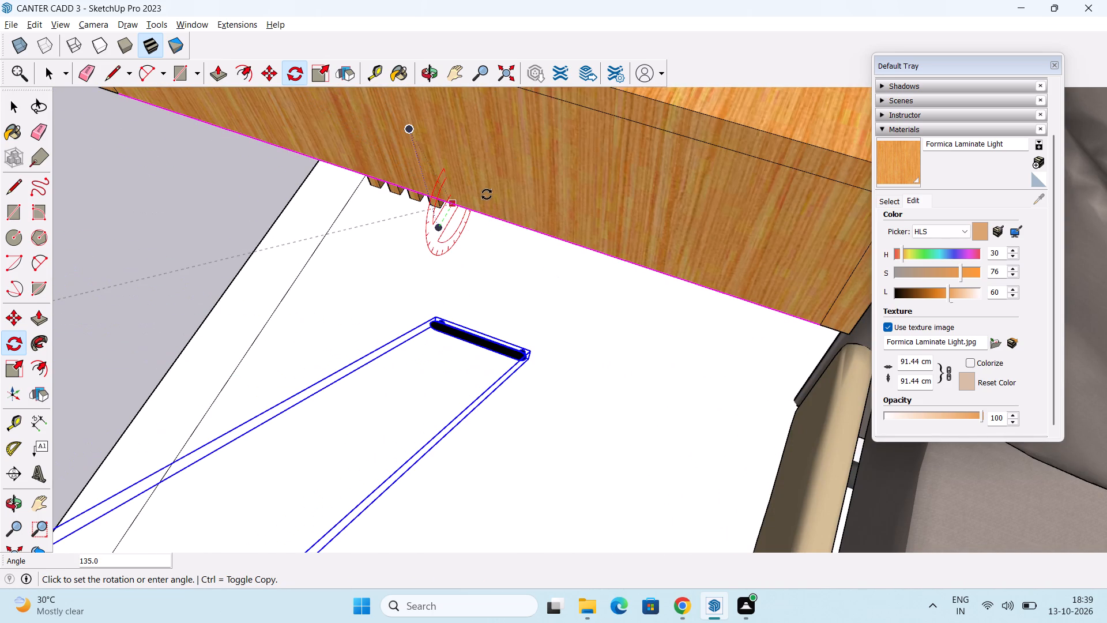
type("180")
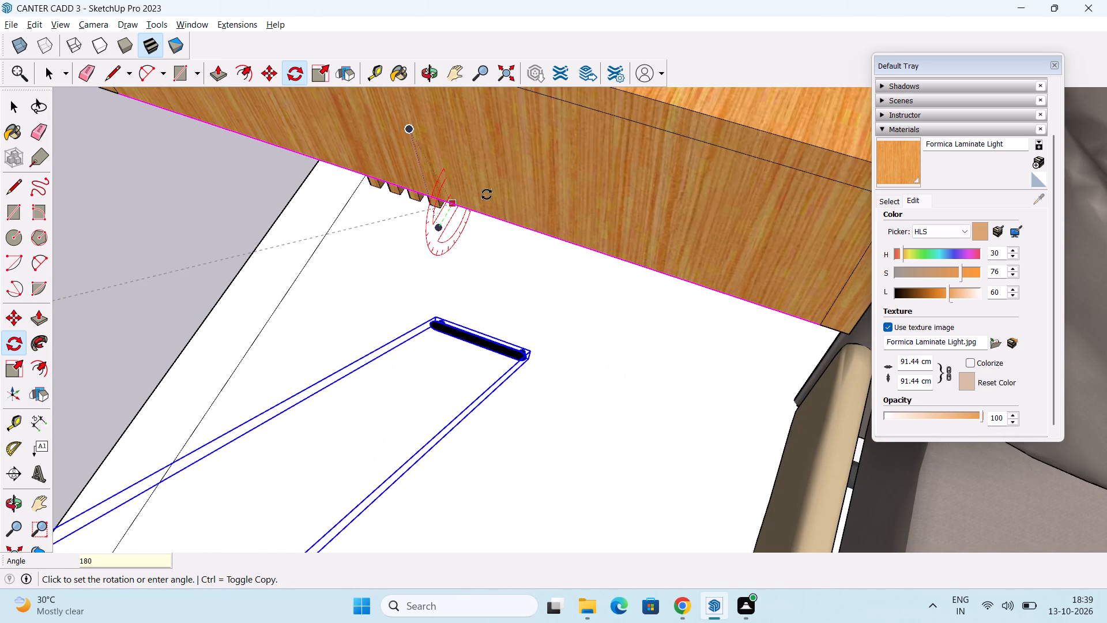
key("Return")
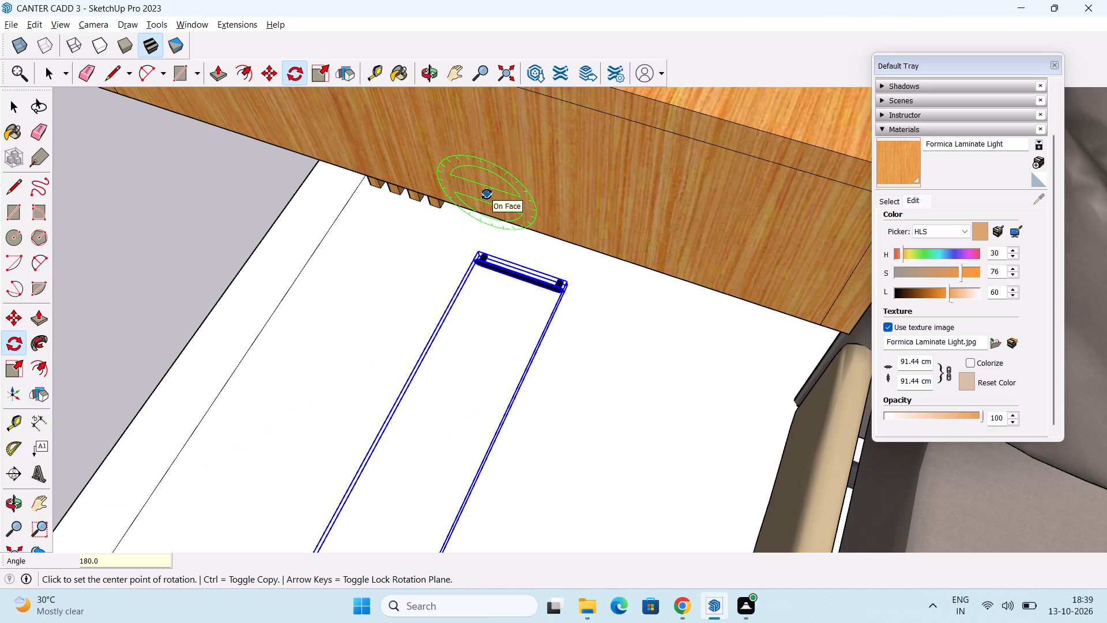
middle_click_drag(376, 391, 367, 117)
scroll(439, 129, "down", 4)
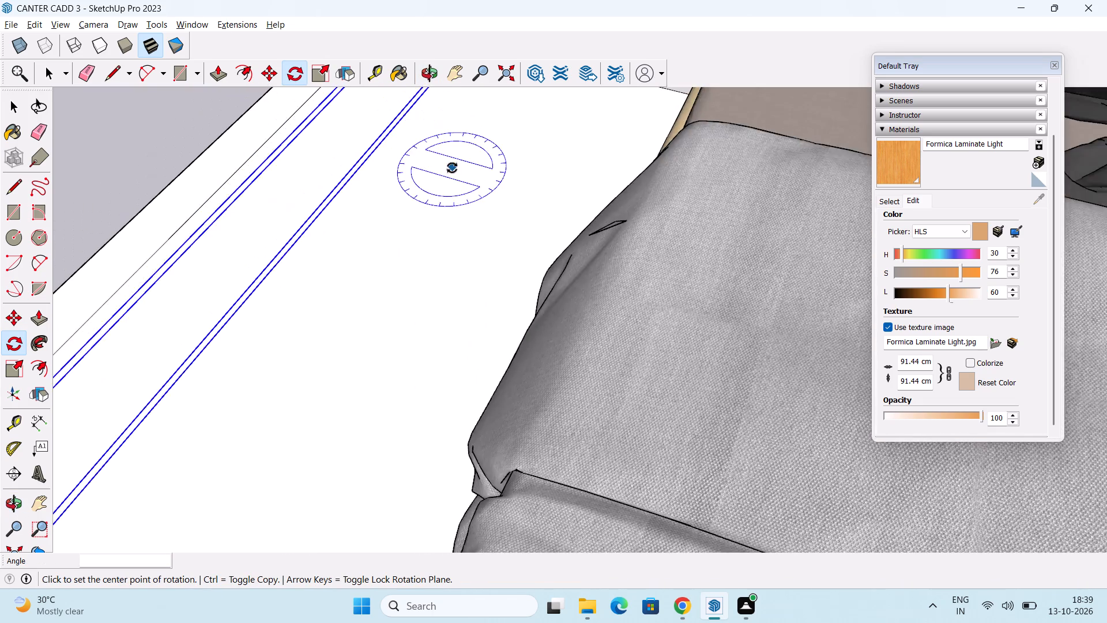
scroll(452, 168, "down", 3)
middle_click_drag(448, 208, 431, 396)
middle_click_drag(432, 317, 426, 362)
scroll(450, 294, "up", 3)
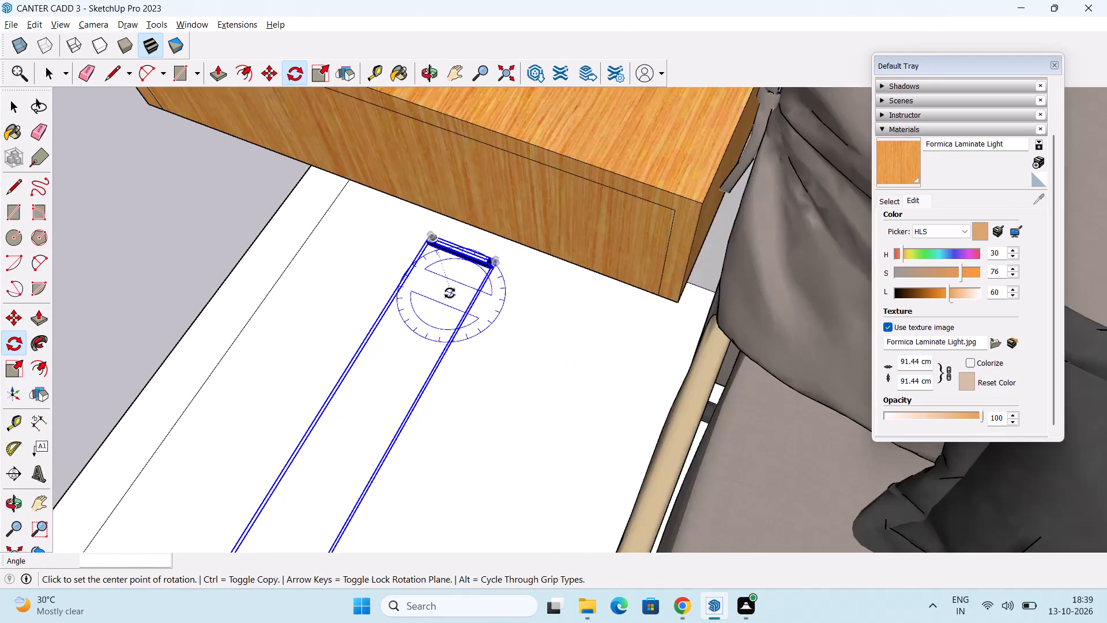
scroll(450, 293, "up", 7)
key("space")
Move the handle by the mounting post nearest the bed onto the middle of the dressing unit's drawer front, and deselect it.
middle_click_drag(573, 231, 546, 254)
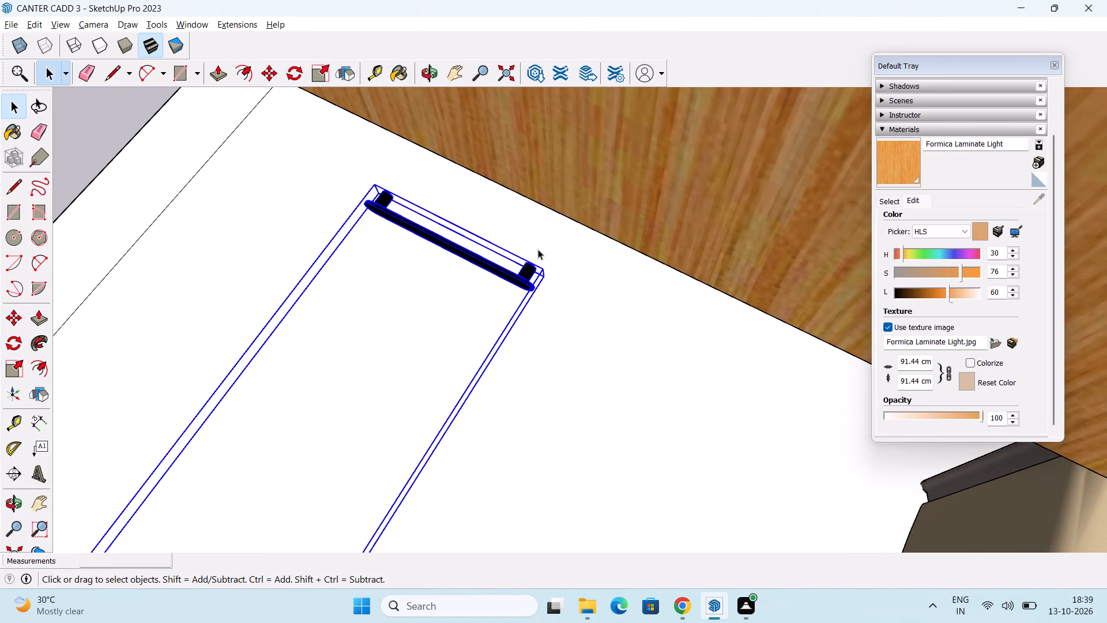
key("m")
scroll(502, 280, "up", 5)
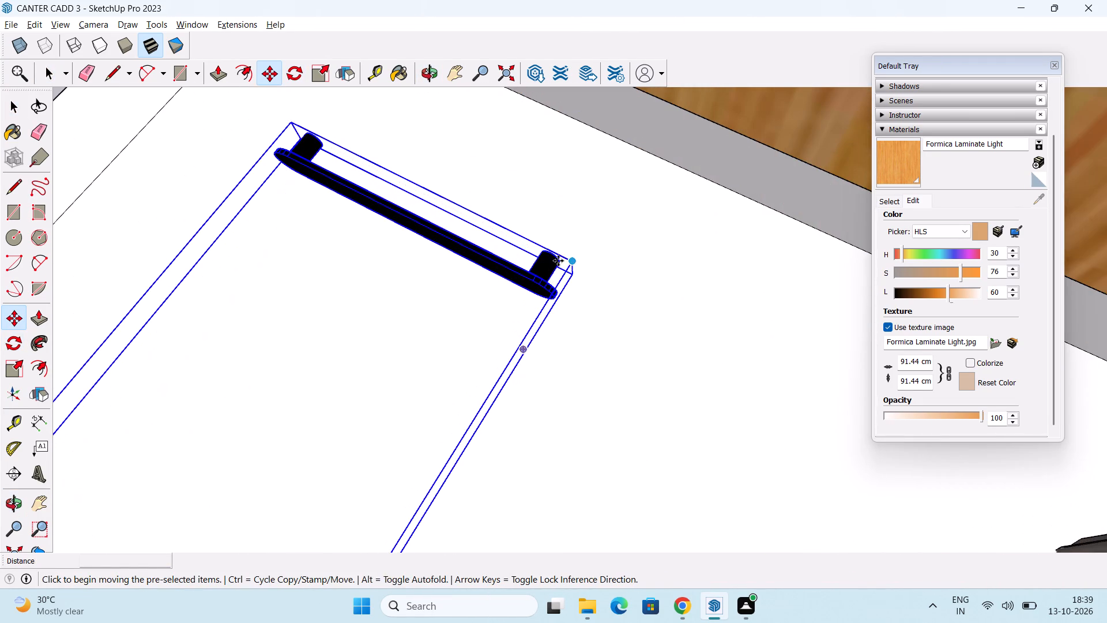
scroll(547, 257, "up", 5)
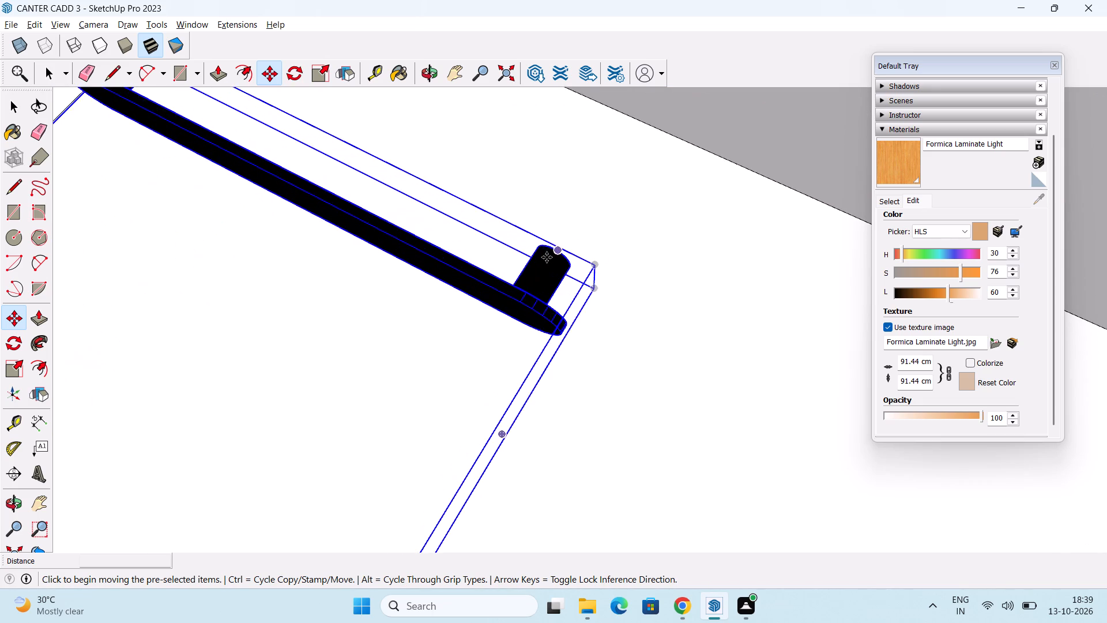
scroll(547, 257, "up", 3)
left_click(553, 253)
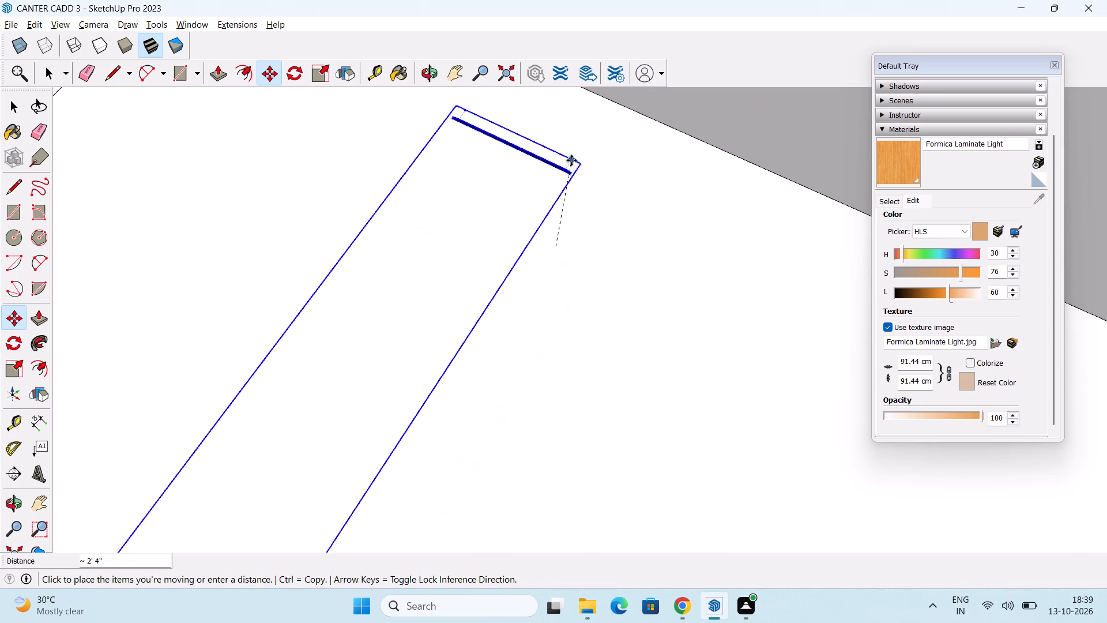
scroll(571, 160, "down", 14)
middle_click_drag(594, 202, 599, 291, "shift")
scroll(630, 286, "down", 2)
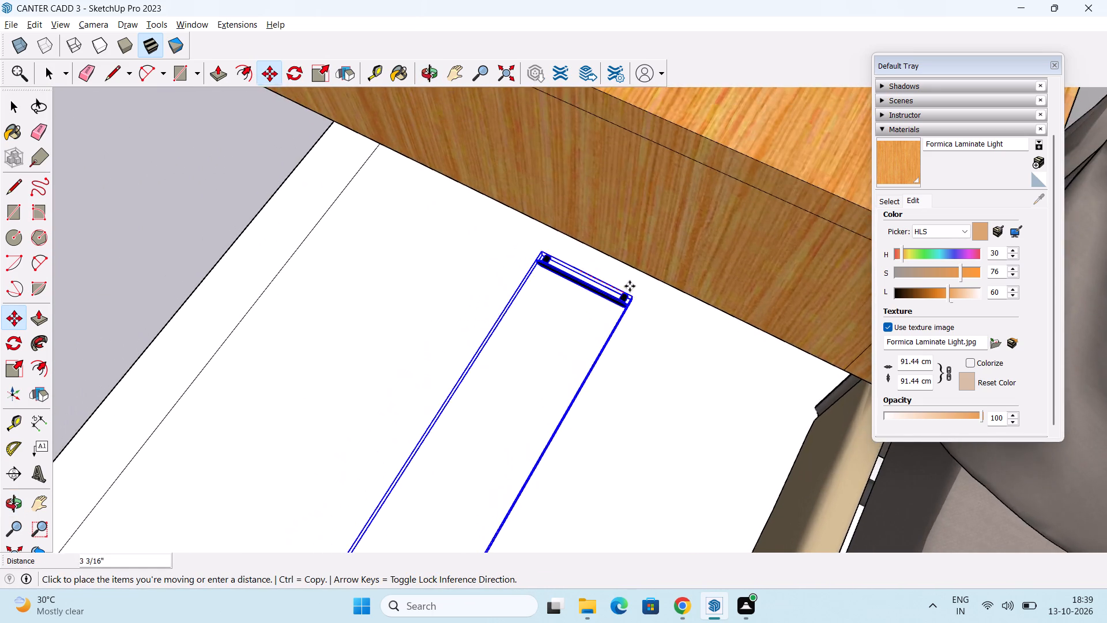
scroll(630, 286, "down", 6)
middle_click_drag(545, 280, 617, 246, "shift")
middle_click_drag(617, 256, 687, 166)
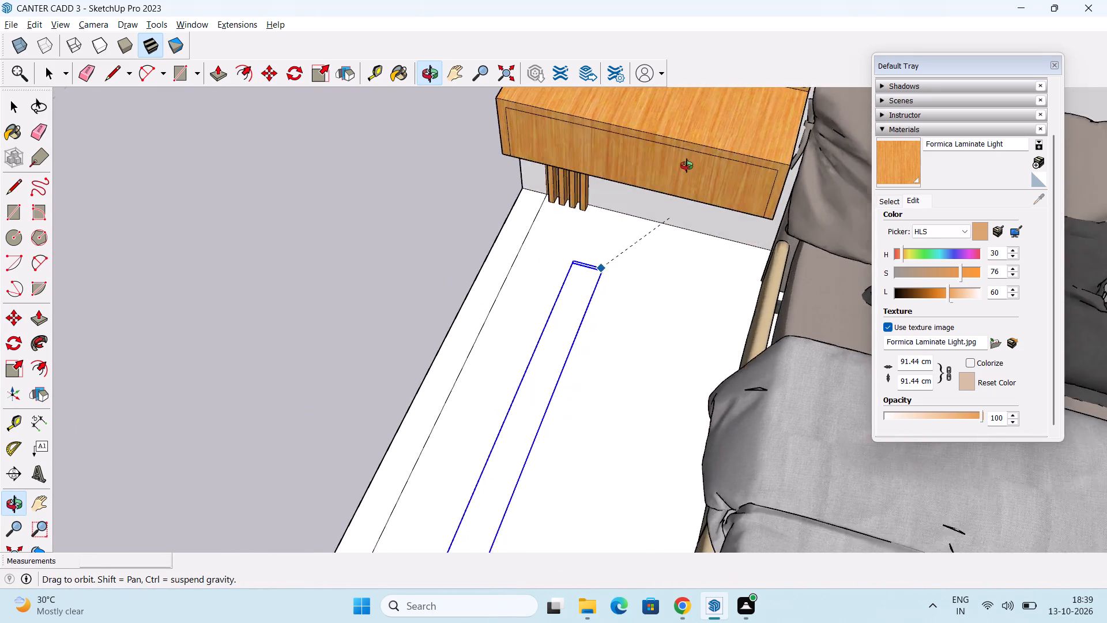
middle_click_drag(687, 166, 696, 119)
scroll(657, 138, "up", 3)
scroll(586, 164, "up", 2)
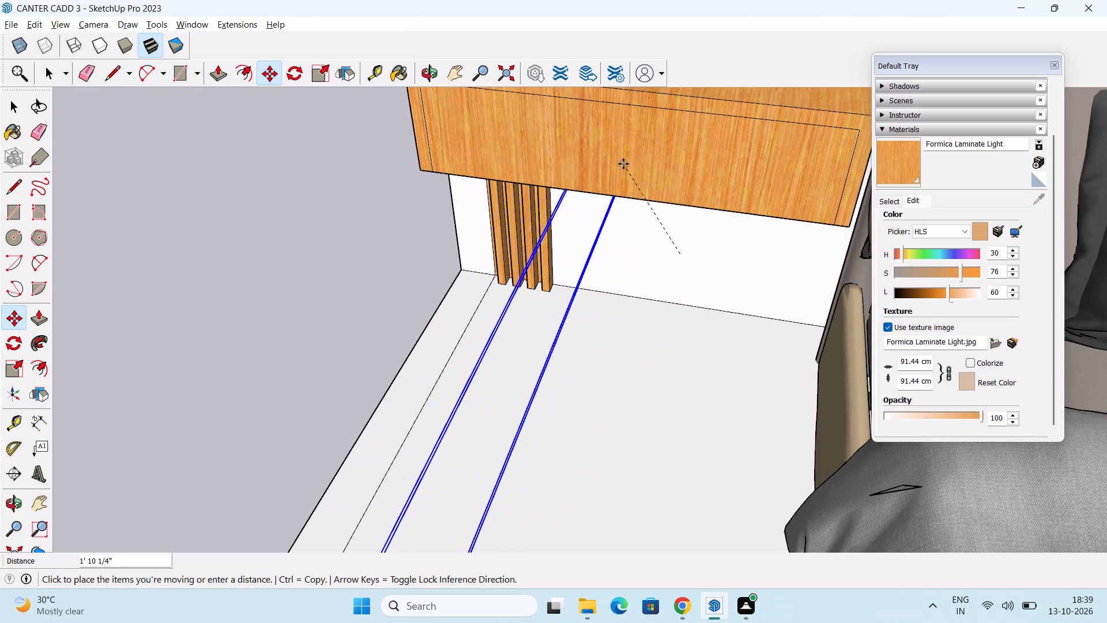
middle_click_drag(623, 164, 620, 221, "shift")
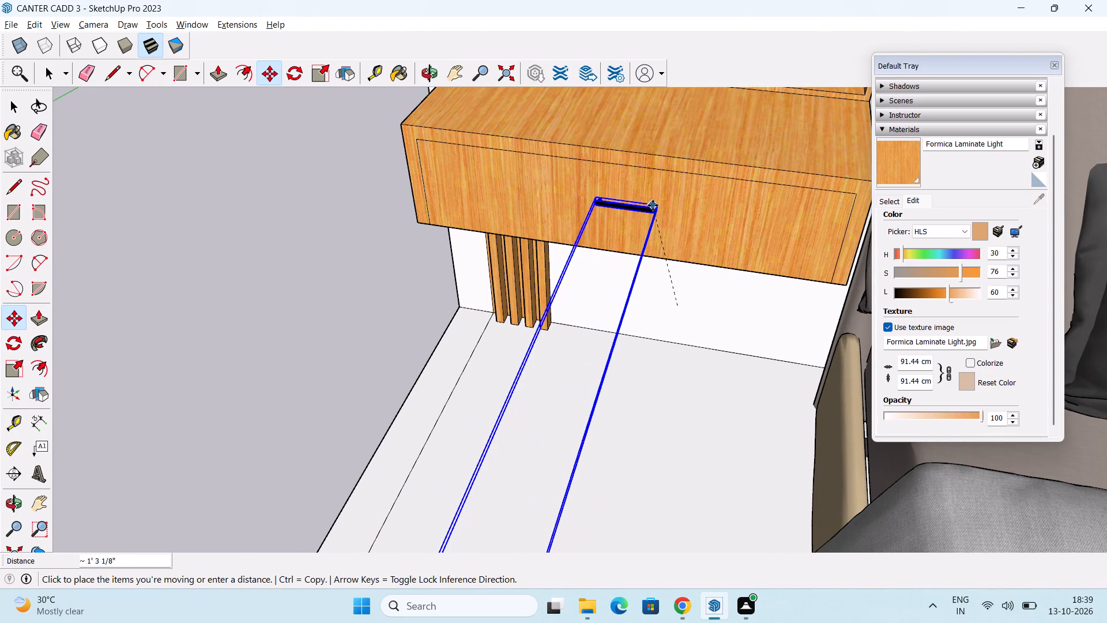
left_click(648, 205)
middle_click_drag(487, 311, 628, 242)
scroll(543, 272, "down", 1)
middle_click_drag(501, 276, 487, 309)
scroll(499, 278, "down", 1)
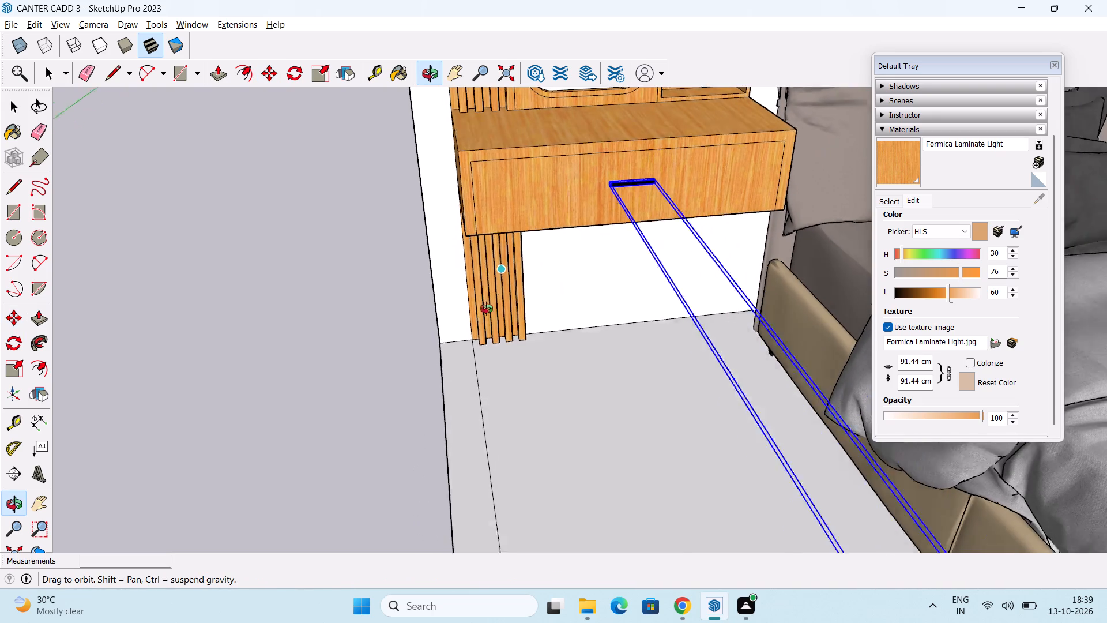
middle_click_drag(487, 309, 402, 339)
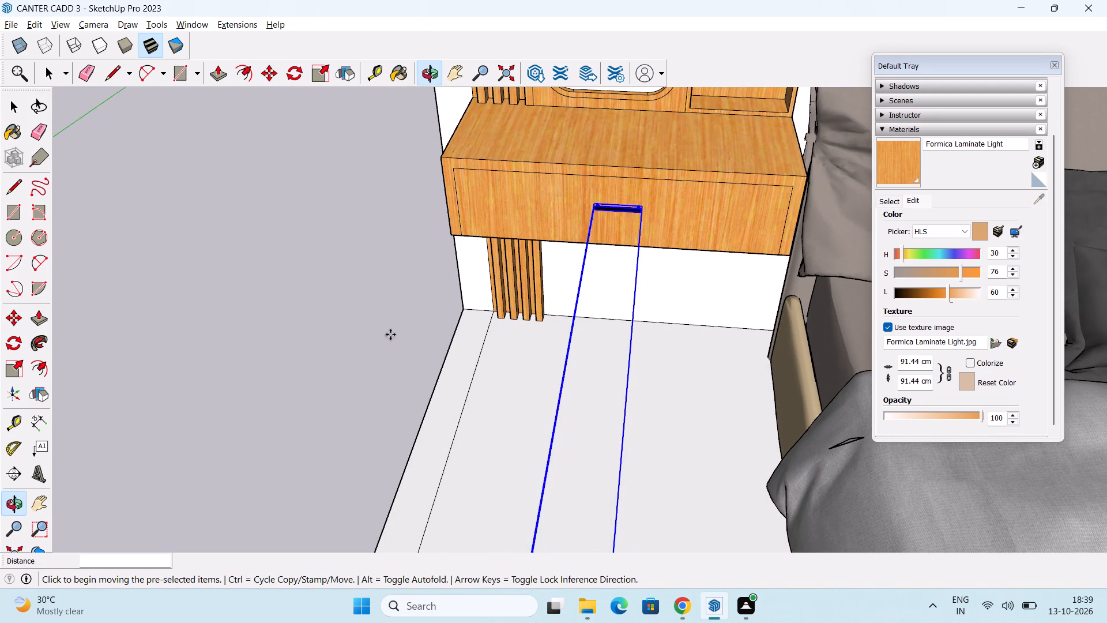
key("space")
left_click(168, 333)
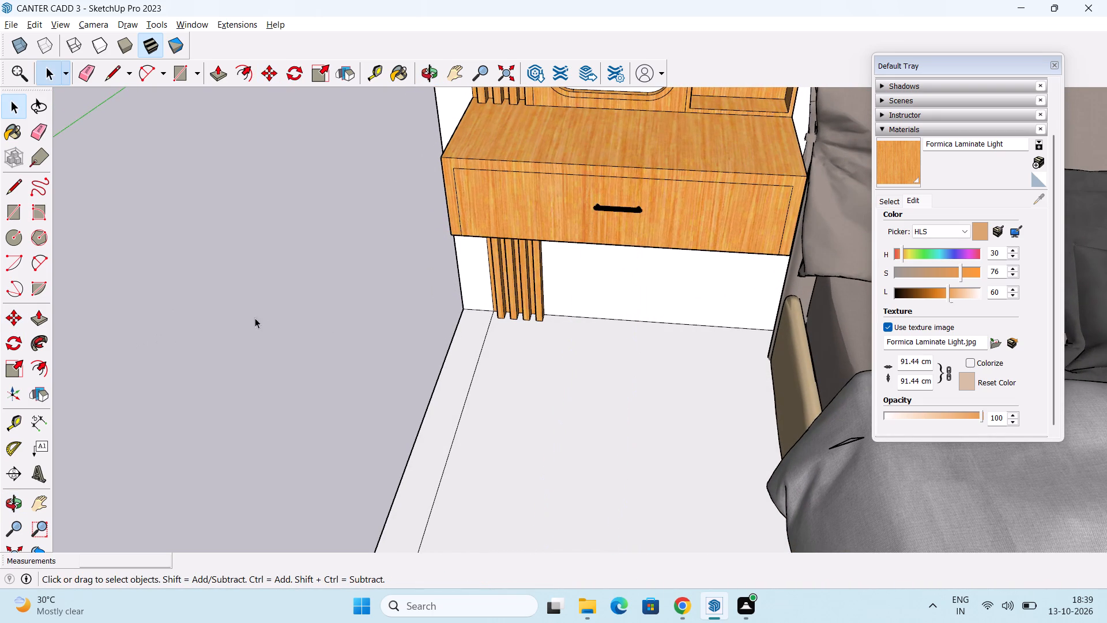
Examine from above, from the side and from the front how the handle sits against the drawer front.
scroll(619, 208, "up", 3)
middle_click_drag(603, 239, 590, 436)
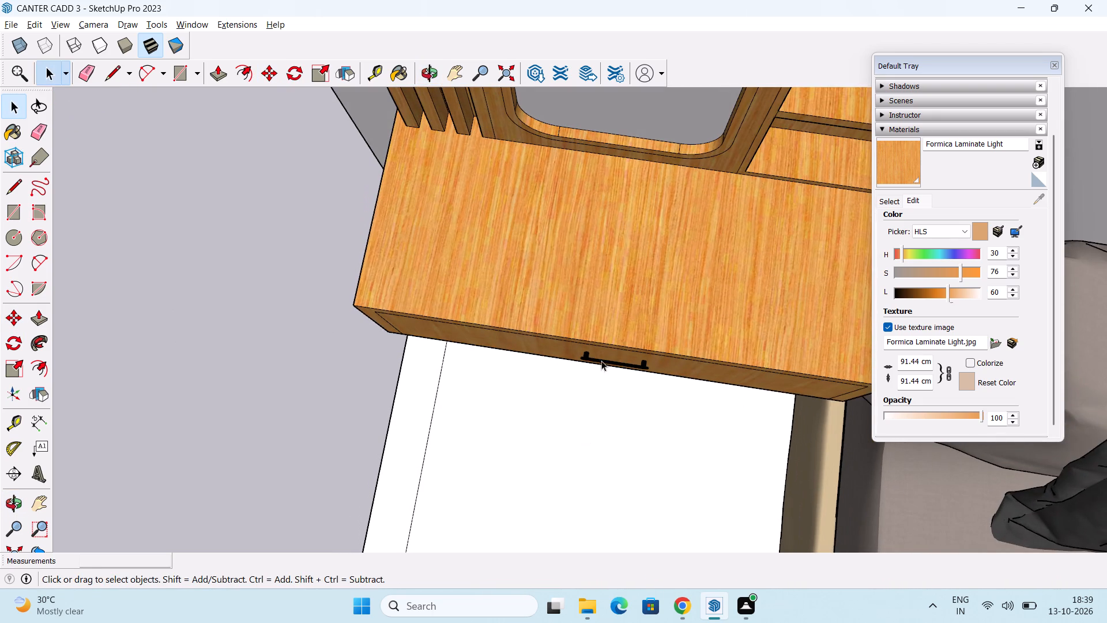
scroll(604, 346, "up", 10)
middle_click_drag(628, 341, 320, 175)
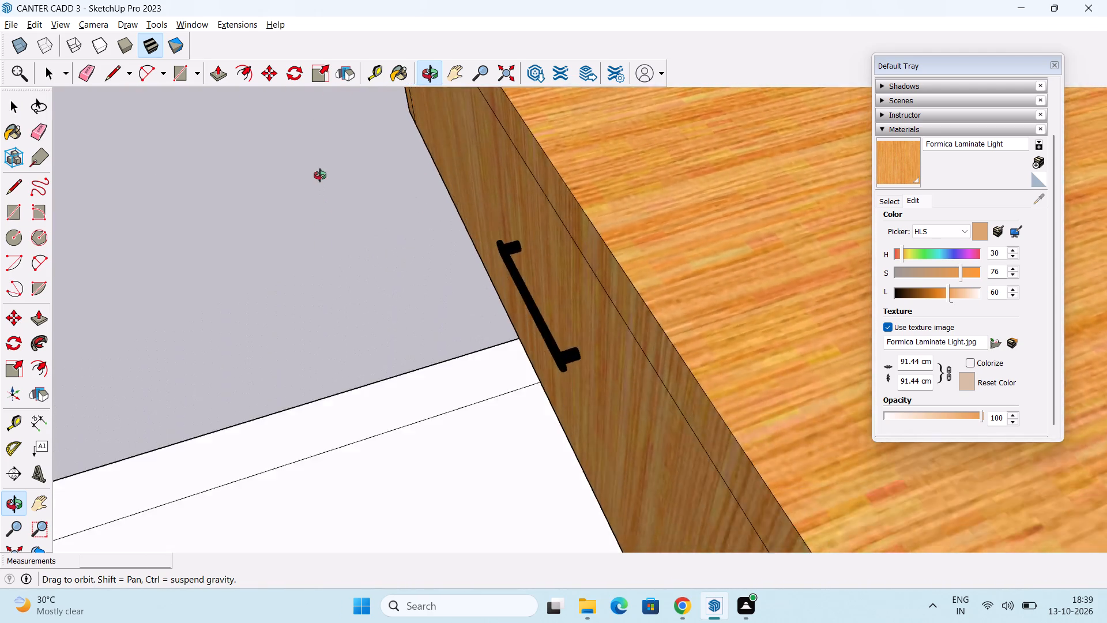
middle_click_drag(320, 175, 264, 138)
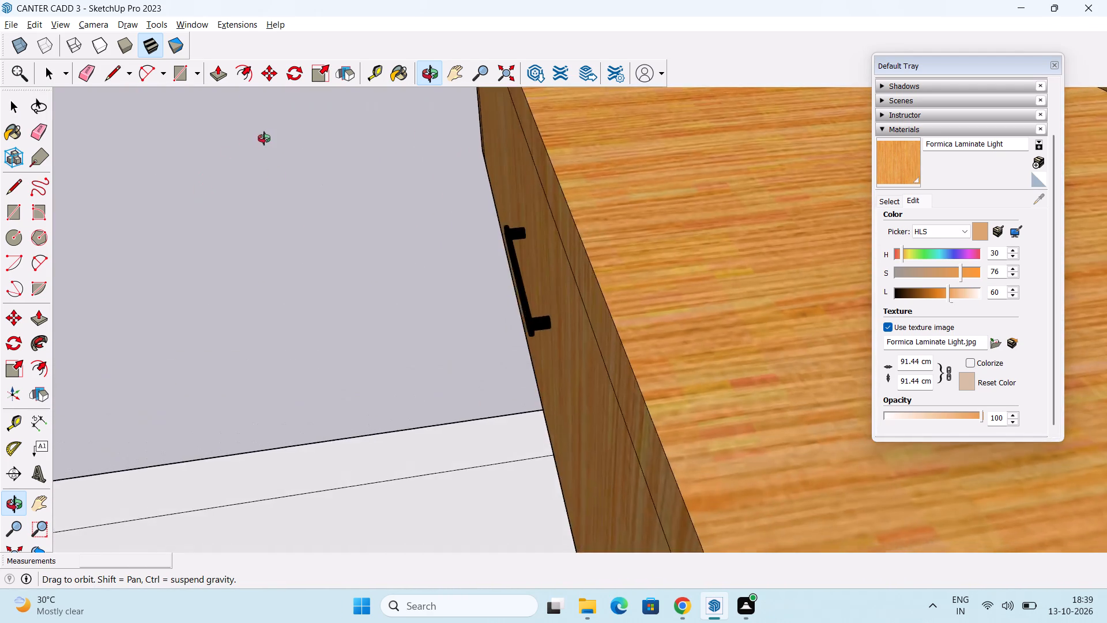
middle_click_drag(264, 138, 386, 130)
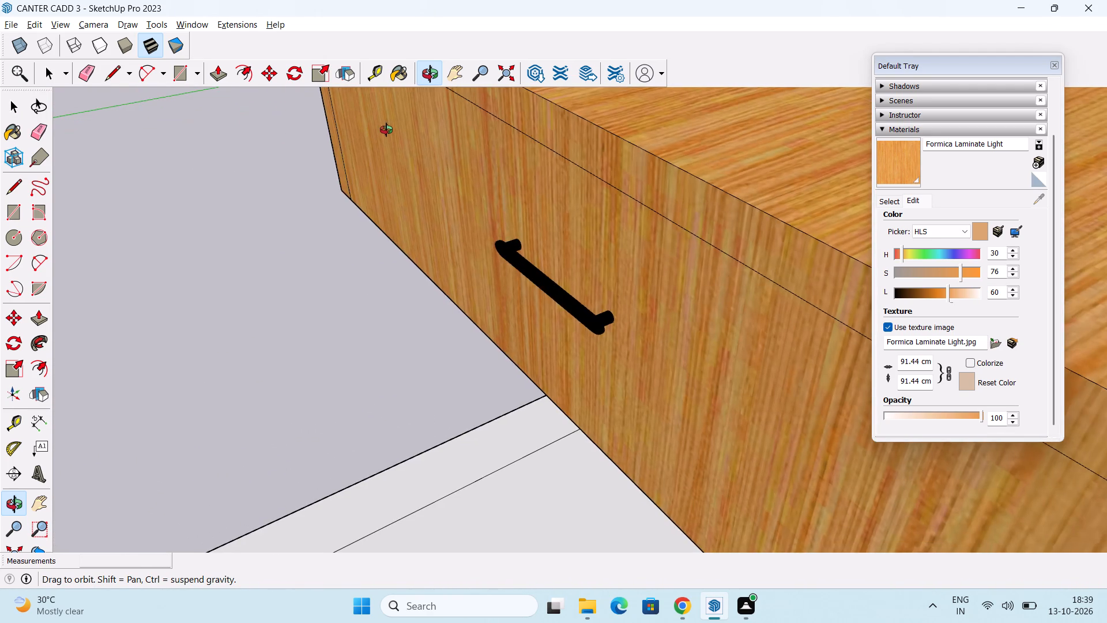
middle_click_drag(386, 130, 371, 136)
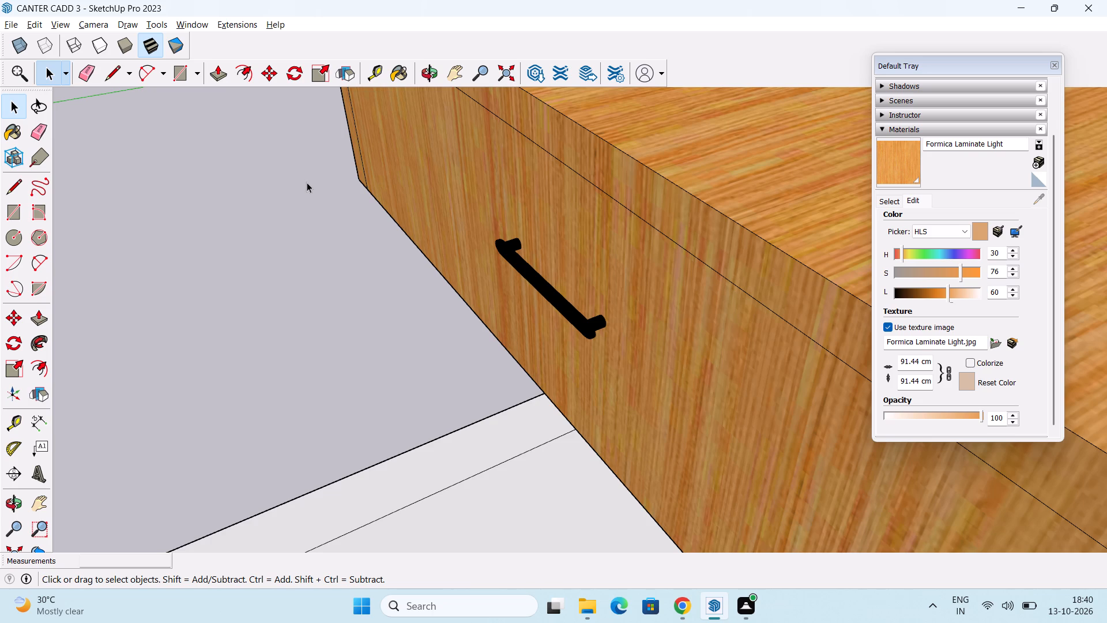
middle_click_drag(470, 251, 555, 238)
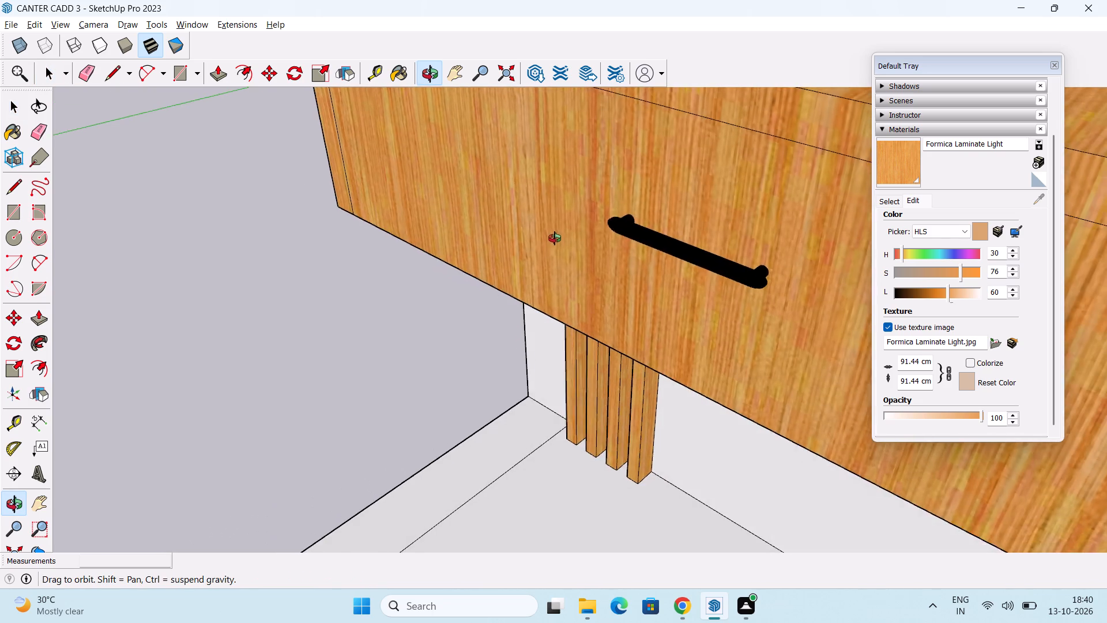
middle_click_drag(555, 238, 556, 241)
scroll(556, 241, "down", 6)
middle_click_drag(549, 254, 511, 320, "shift")
scroll(543, 320, "down", 3)
middle_click_drag(543, 333, 620, 279)
middle_click_drag(607, 337, 604, 287)
middle_click_drag(594, 345, 664, 328)
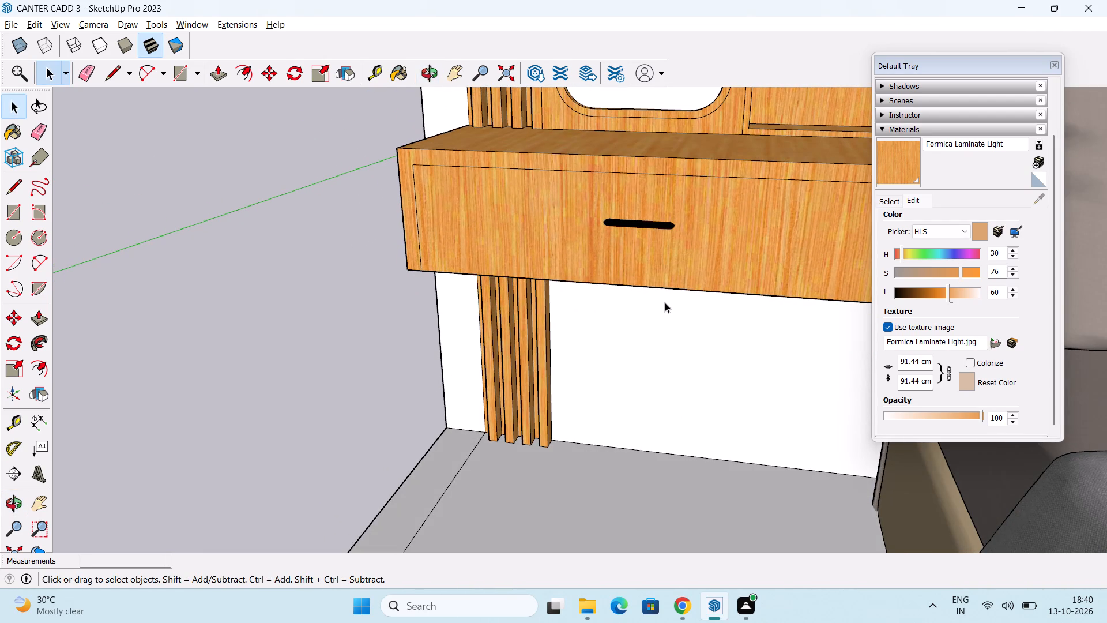
middle_click_drag(665, 302, 603, 295)
scroll(603, 295, "down", 2)
middle_click_drag(603, 295, 667, 279)
middle_click_drag(626, 224, 618, 329)
scroll(618, 329, "down", 2)
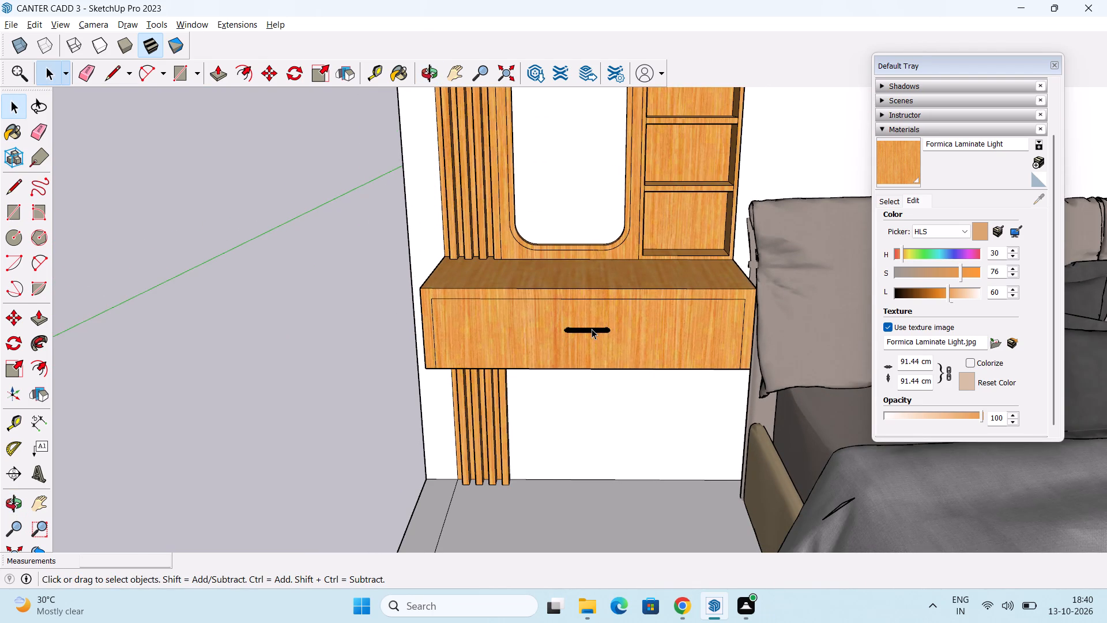
Copy the black handle from the dressing unit's drawer by its mounting post onto the desk's drawer front, behind the chair.
left_click(592, 329)
middle_click_drag(638, 351, 643, 402, "shift")
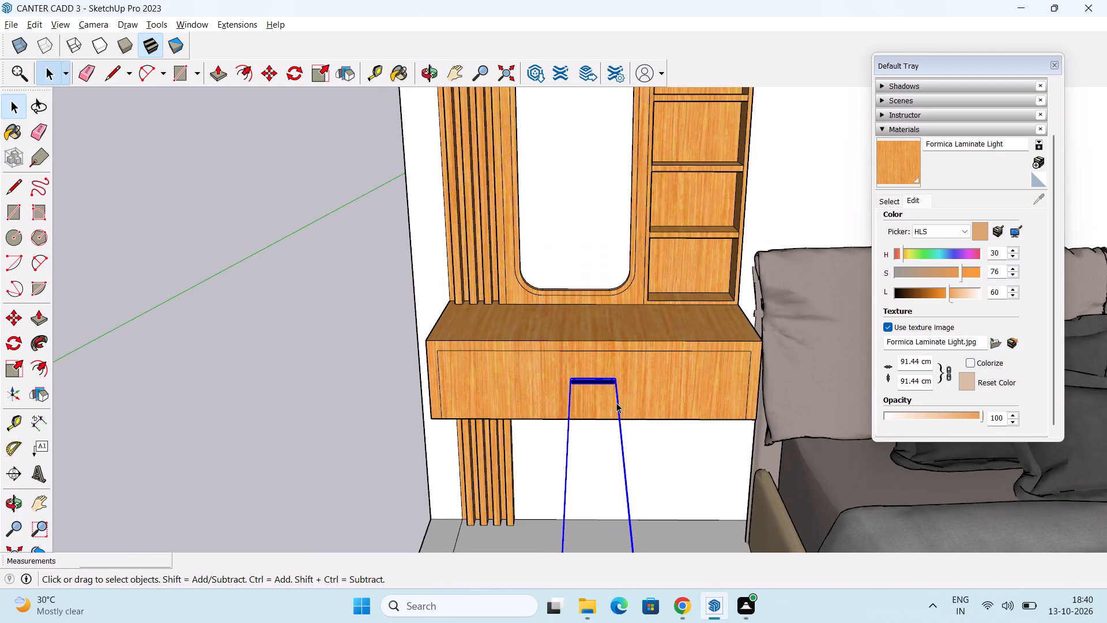
key("m")
key("c")
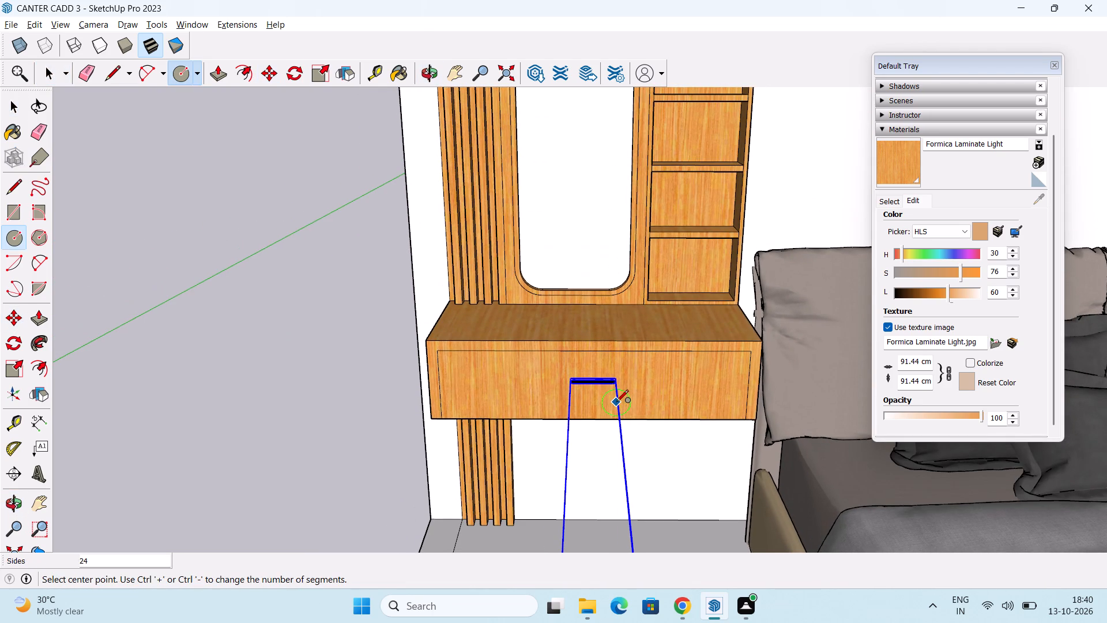
key("o")
key("Return")
scroll(578, 412, "up", 5)
middle_click_drag(582, 382, 581, 454)
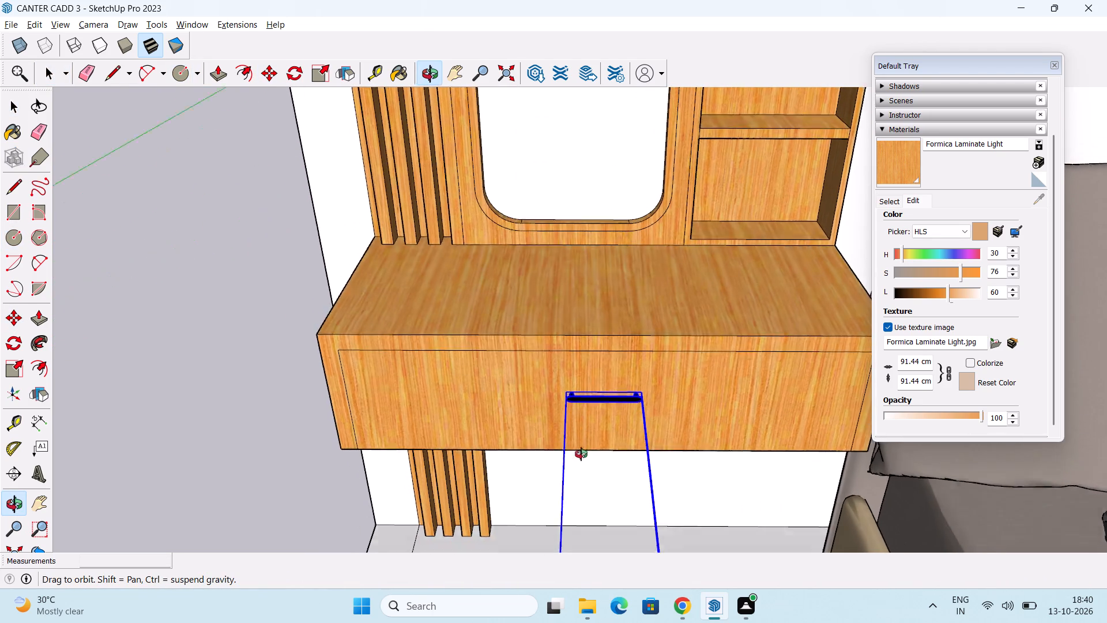
middle_click_drag(581, 454, 583, 483)
scroll(559, 430, "up", 4)
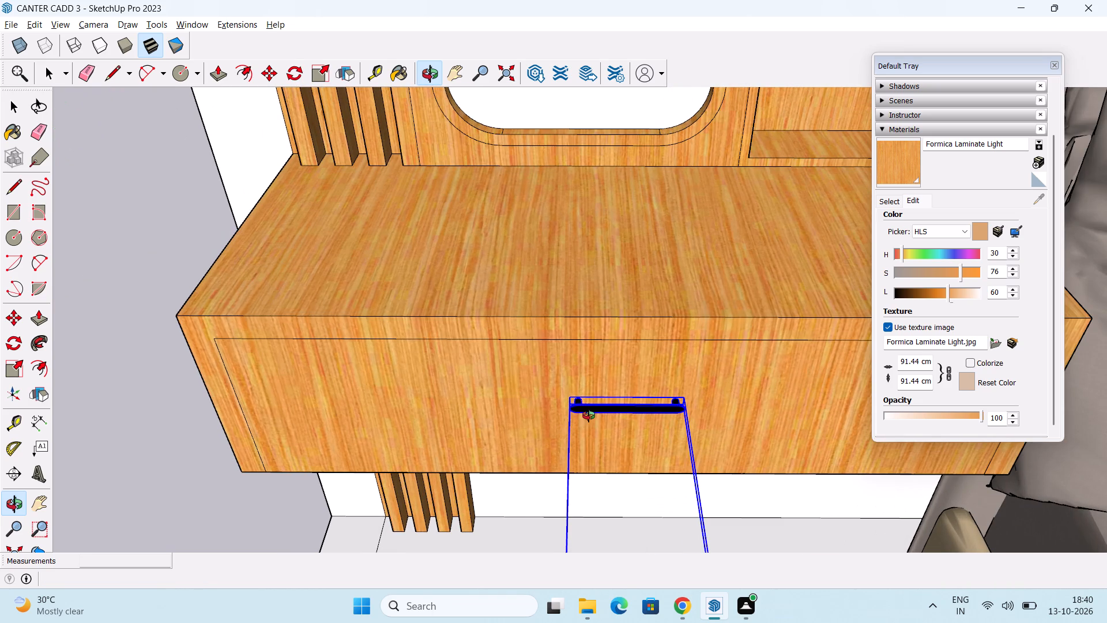
scroll(589, 415, "up", 3)
scroll(548, 380, "up", 2)
middle_click_drag(548, 380, 564, 431)
scroll(594, 474, "up", 2)
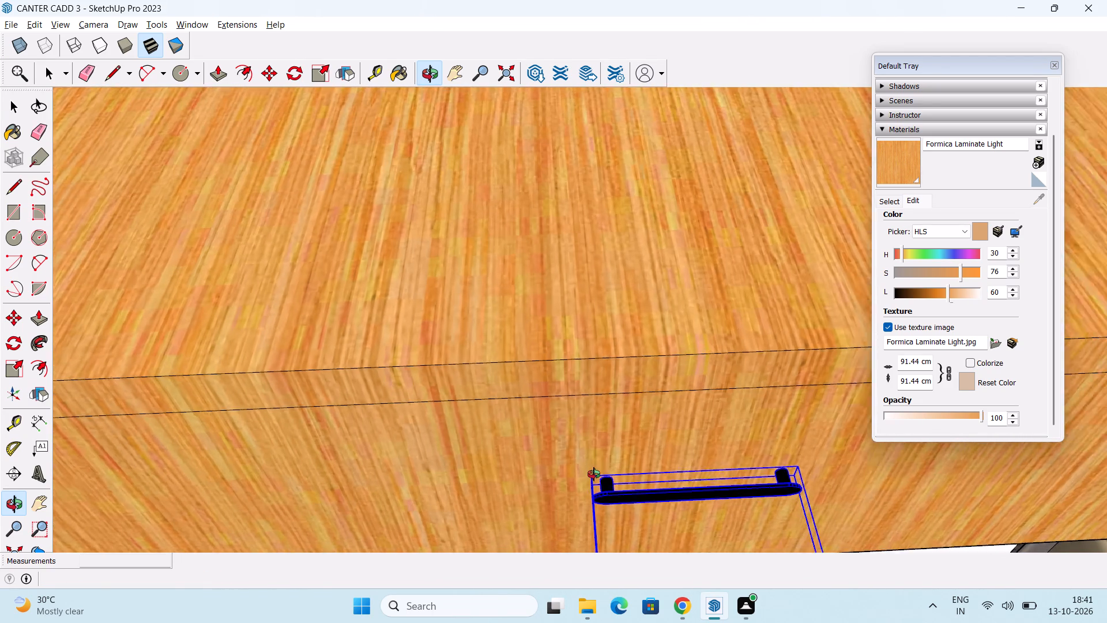
scroll(594, 474, "up", 1)
middle_click_drag(594, 474, 578, 461)
key("space")
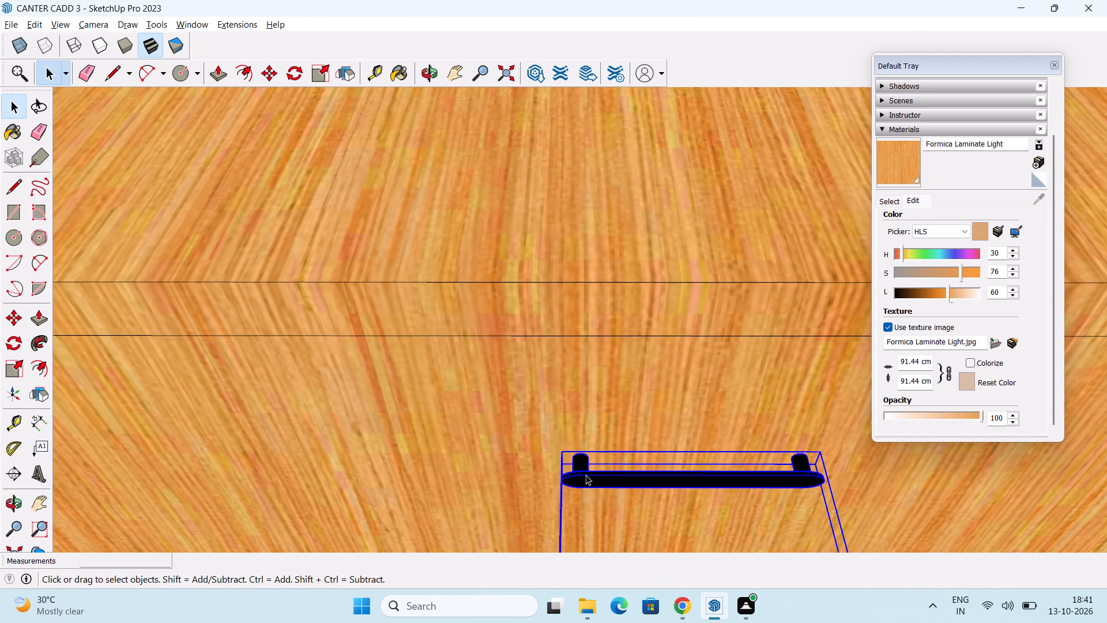
key("m")
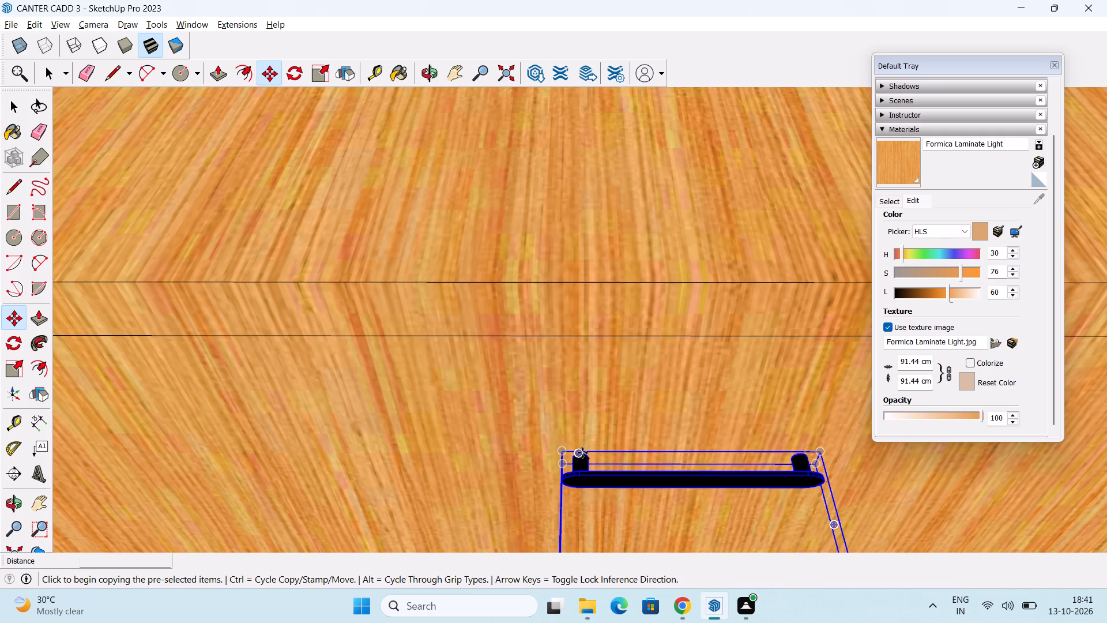
left_click(582, 453)
scroll(588, 220, "down", 13)
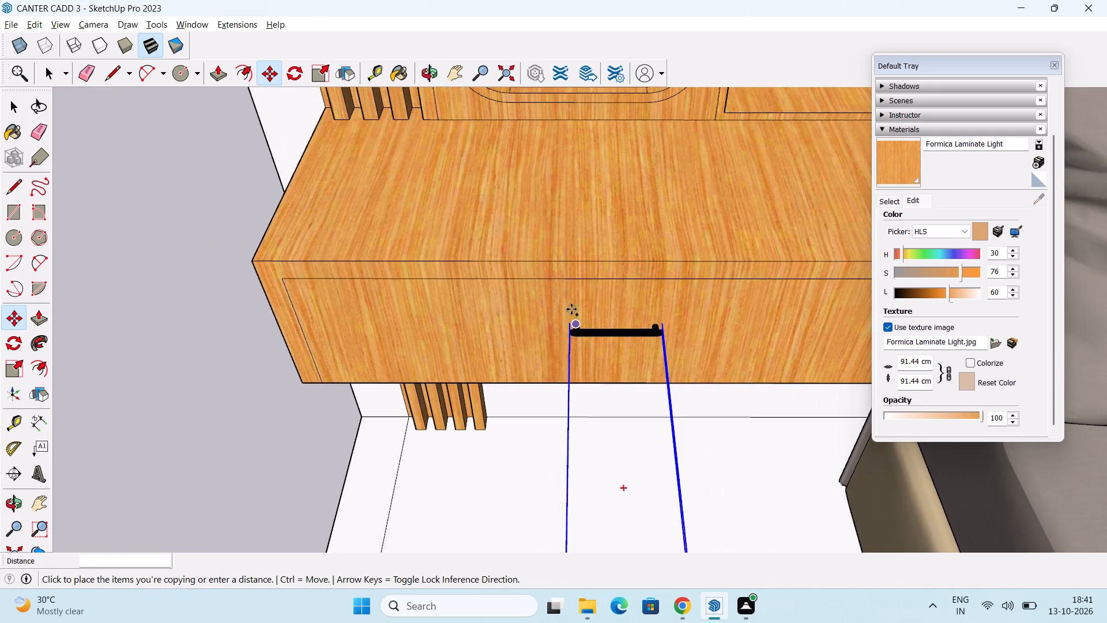
scroll(571, 309, "down", 9)
middle_click_drag(581, 304, 597, 354)
middle_click_drag(653, 359, 527, 333)
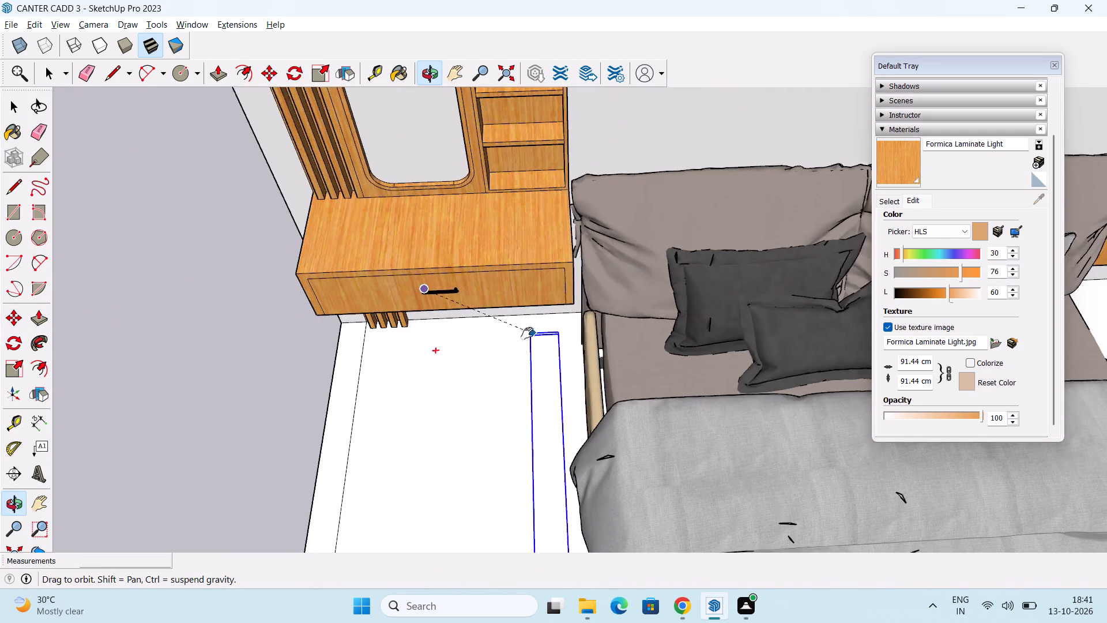
middle_click_drag(527, 333, 524, 333)
scroll(546, 313, "down", 10)
middle_click_drag(735, 317, 467, 313)
middle_click_drag(620, 322, 671, 307)
scroll(685, 303, "up", 8)
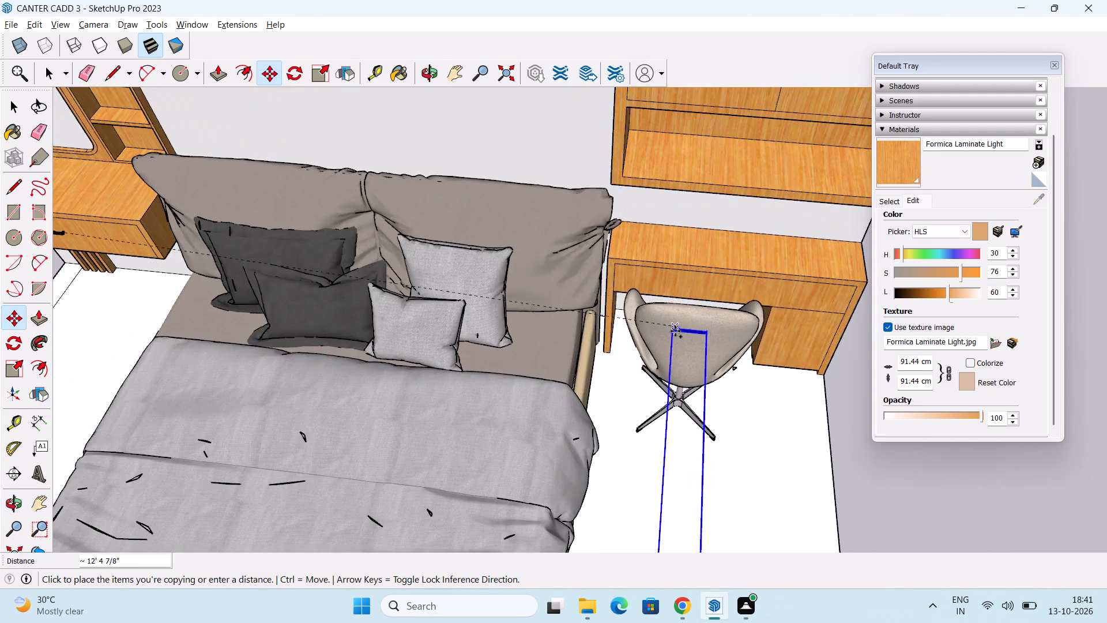
middle_click_drag(675, 331, 659, 426)
scroll(681, 371, "up", 3)
scroll(695, 327, "up", 2)
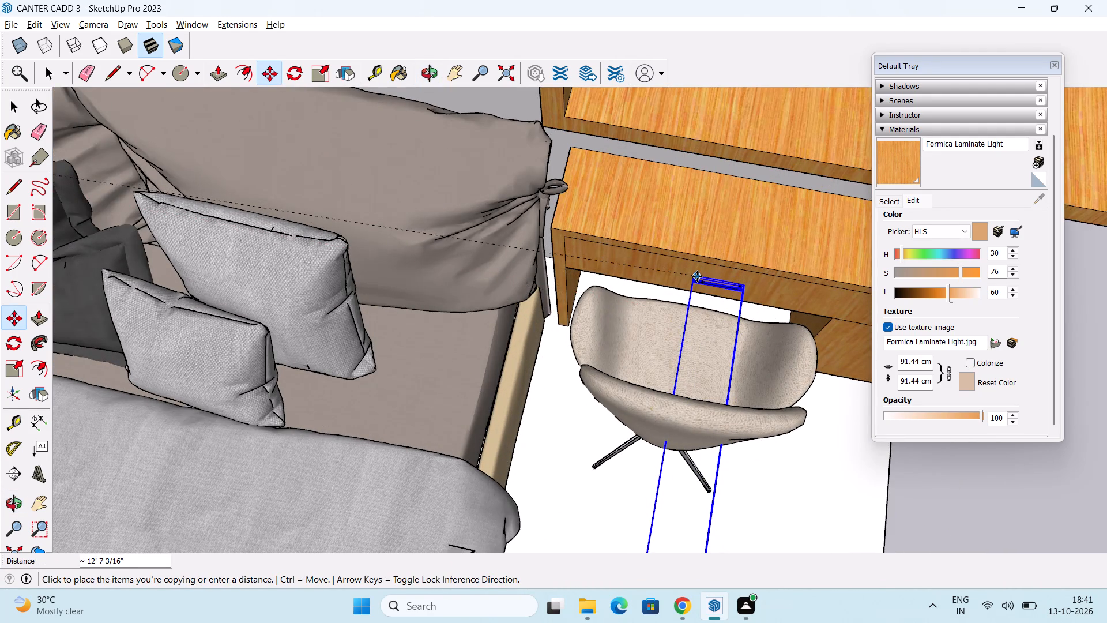
left_click(702, 276)
Copy the desk drawer's handle onto the door of the desk's lower cabinet, near the door's middle.
middle_click_drag(699, 334, 524, 381)
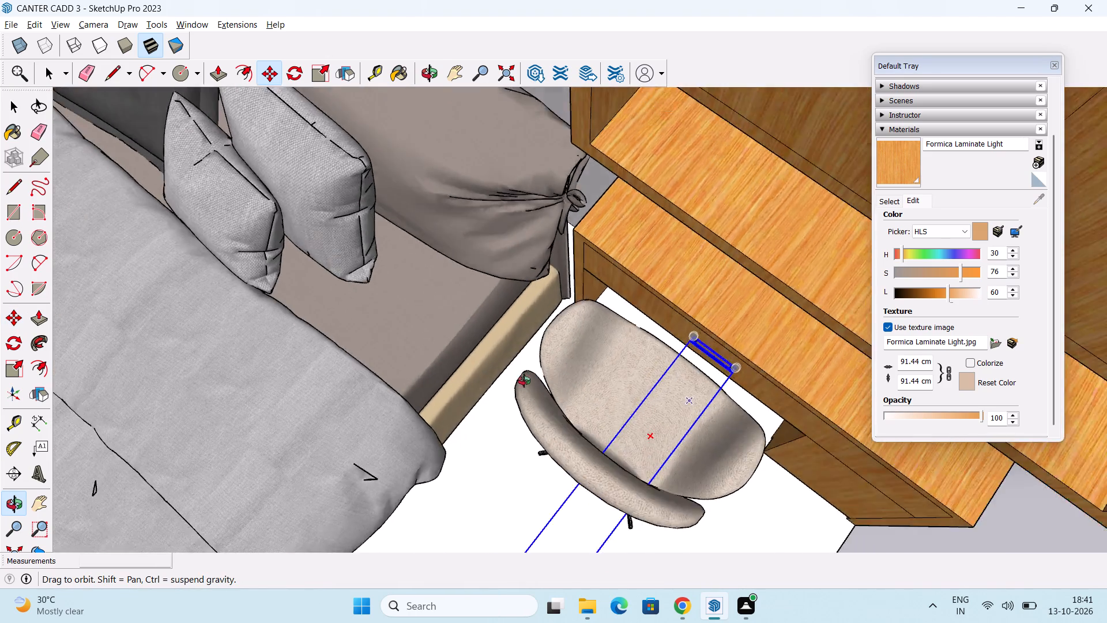
middle_click_drag(524, 381, 753, 249)
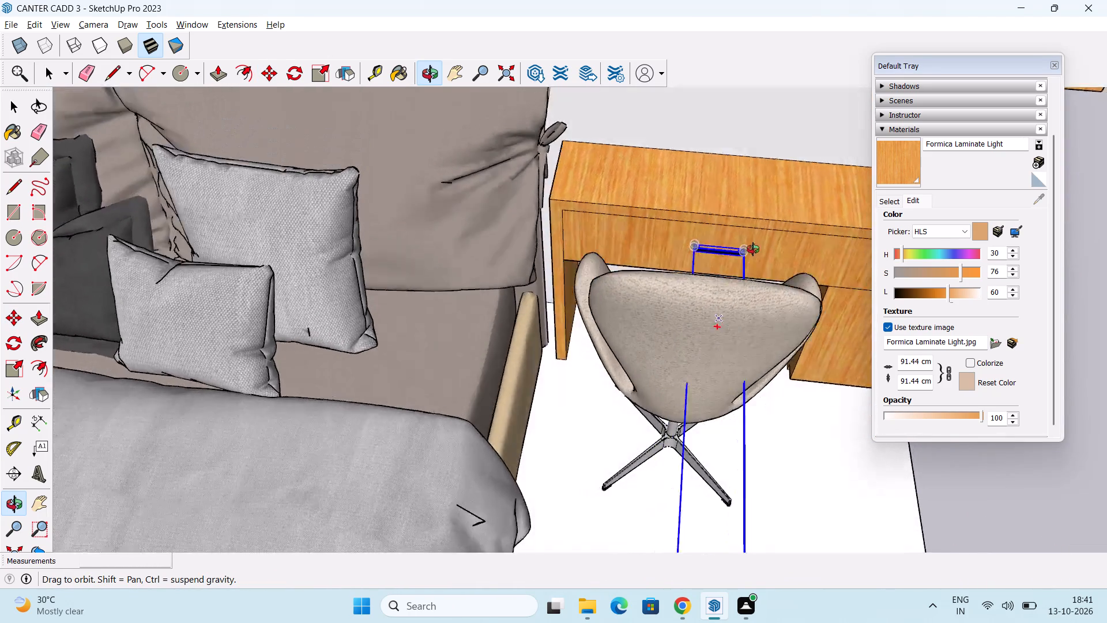
middle_click_drag(753, 249, 769, 260)
scroll(711, 283, "up", 3)
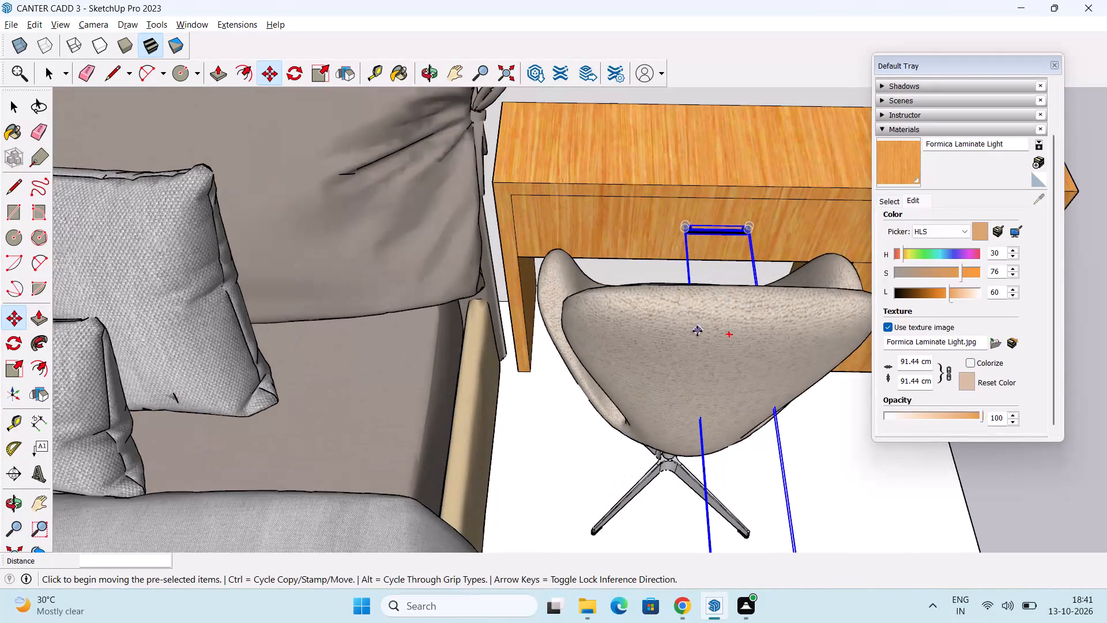
middle_click_drag(697, 331, 594, 299)
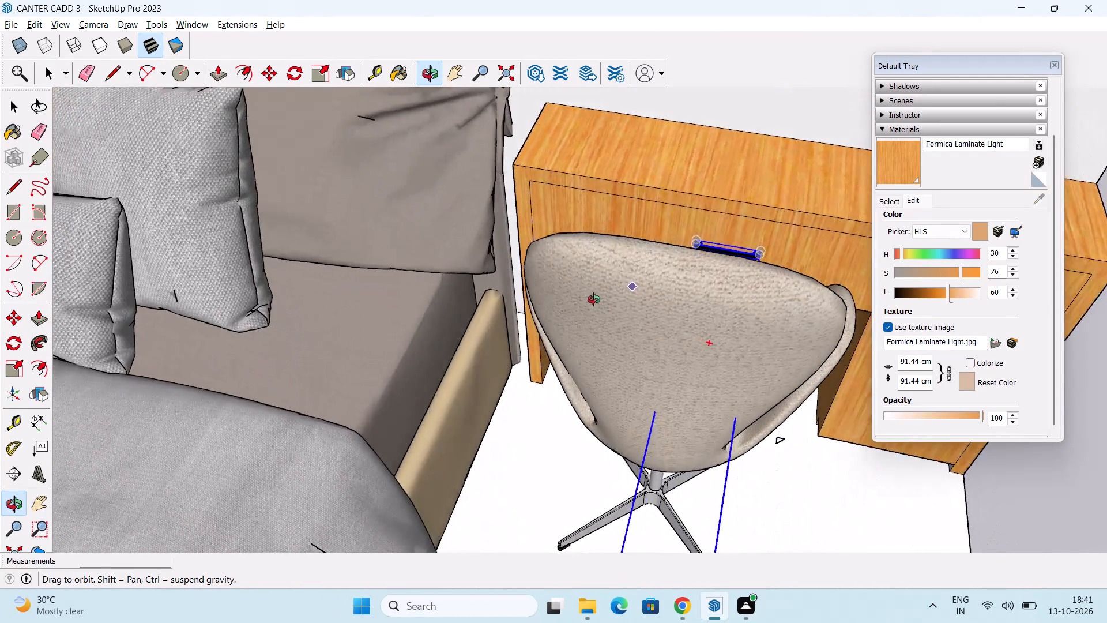
middle_click_drag(594, 299, 573, 267)
scroll(605, 262, "down", 2)
middle_click_drag(607, 277, 408, 268)
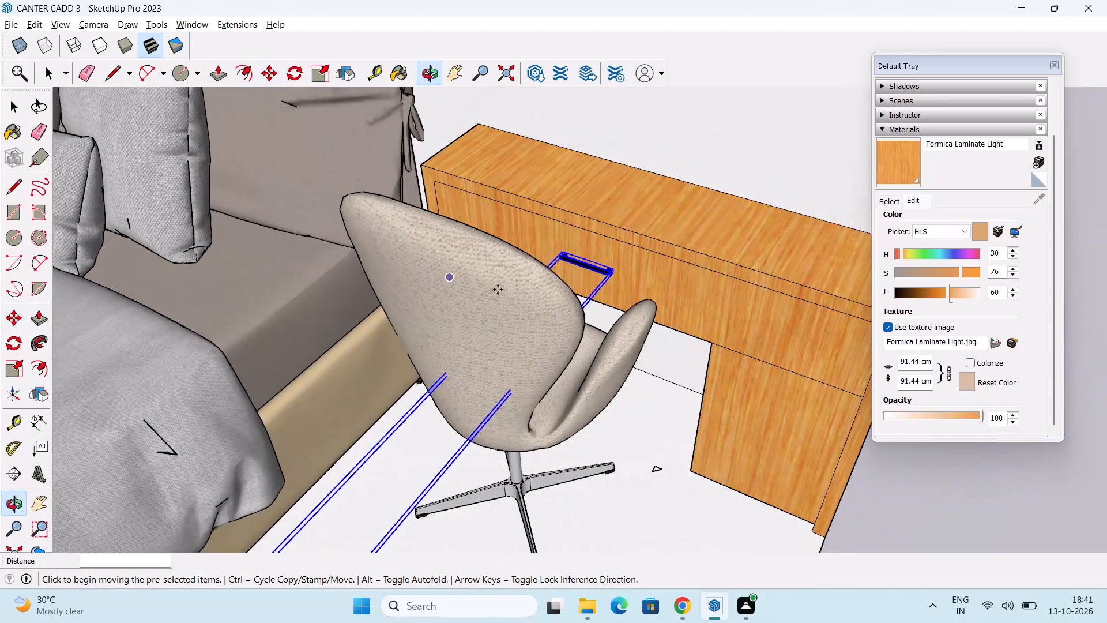
middle_click(502, 290)
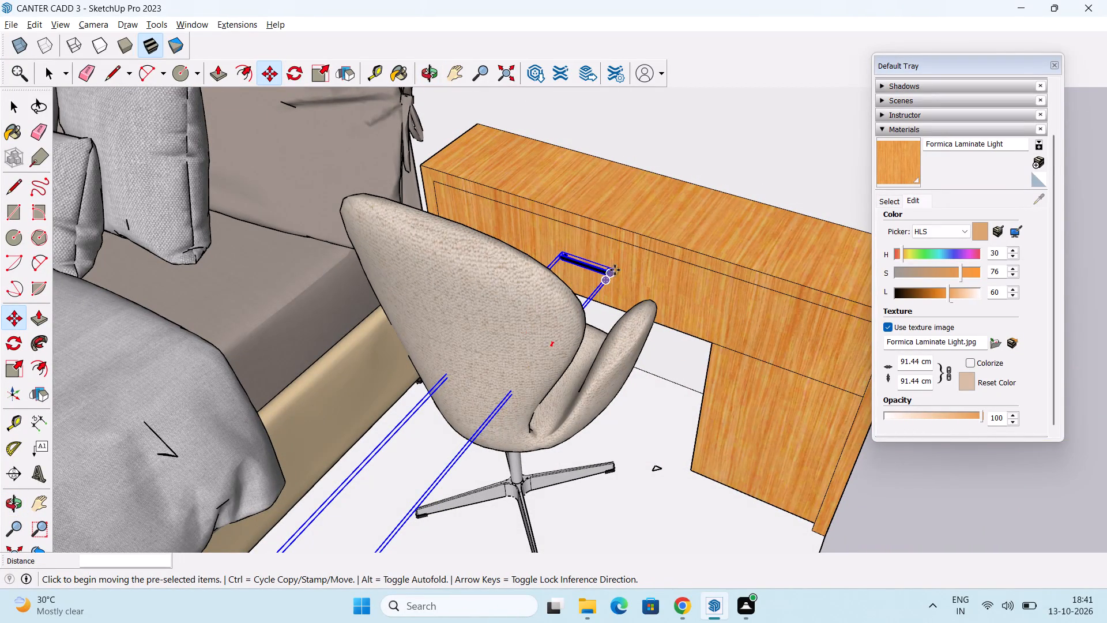
left_click(611, 269)
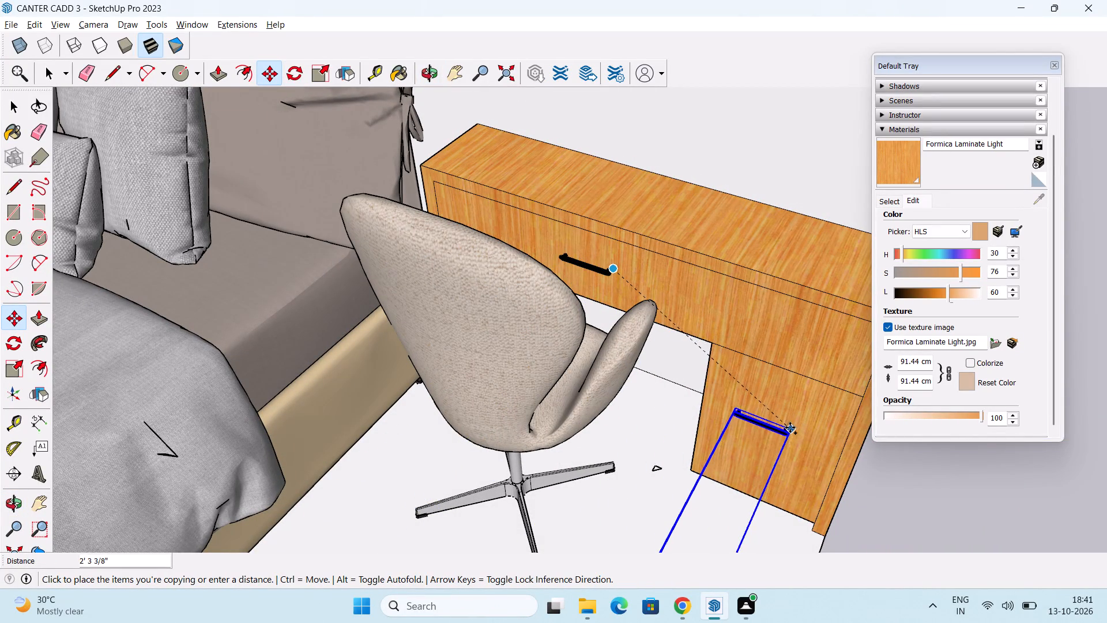
left_click(788, 415)
middle_click_drag(772, 468, 808, 343)
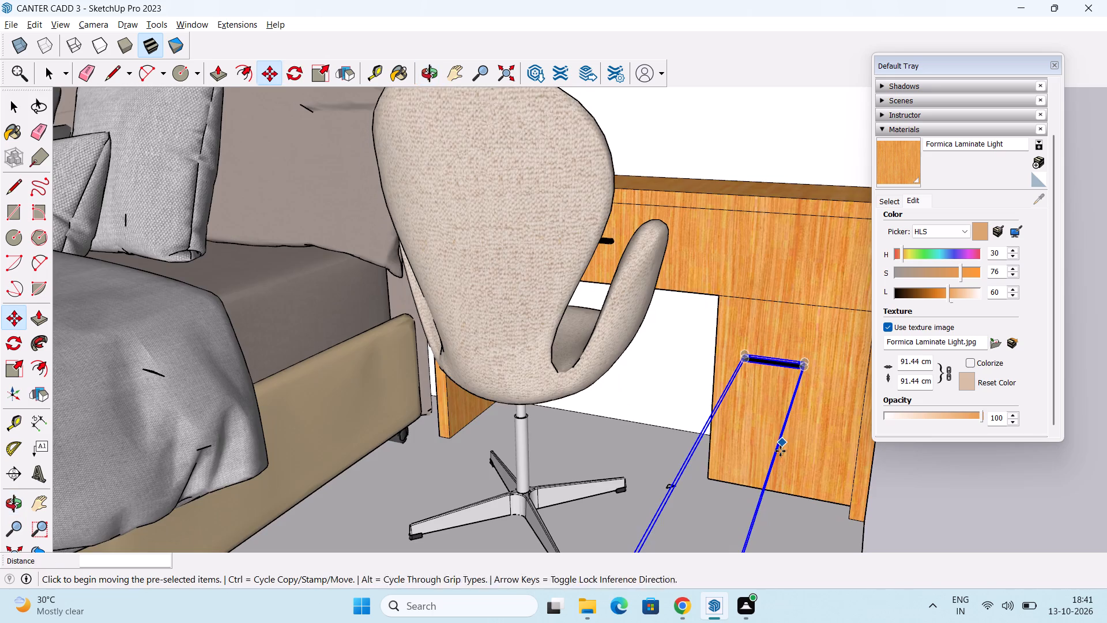
middle_click_drag(781, 441, 789, 421)
middle_click_drag(795, 414, 809, 430)
key("space")
Rotate the lower cabinet's handle 90° in the plane of the door about its outer end, so it stands vertically.
middle_click_drag(811, 424, 750, 409)
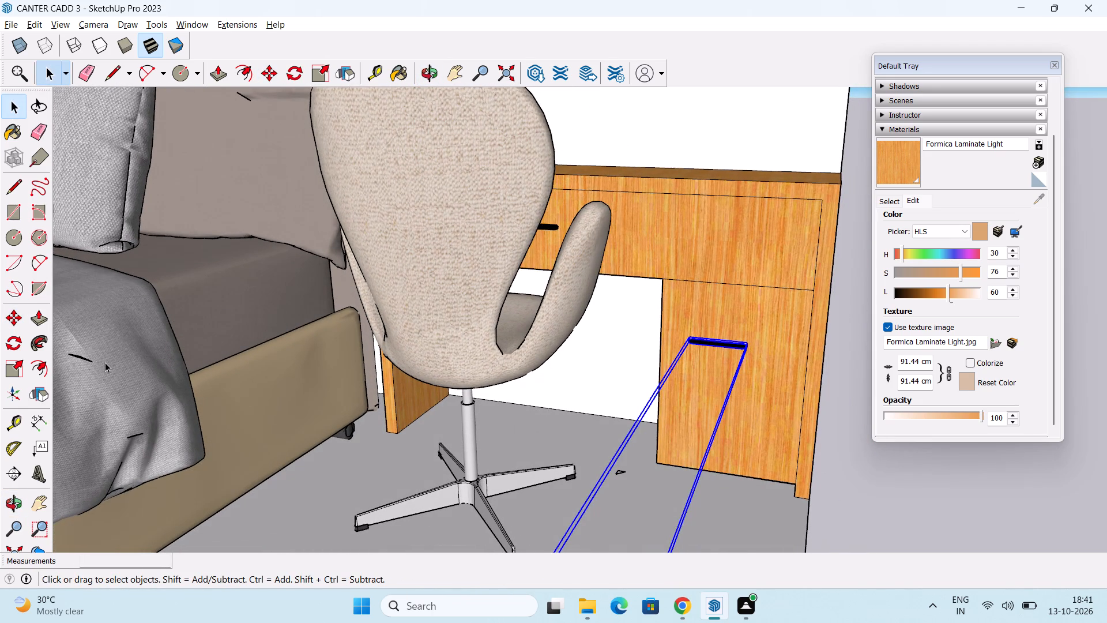
left_click(13, 335)
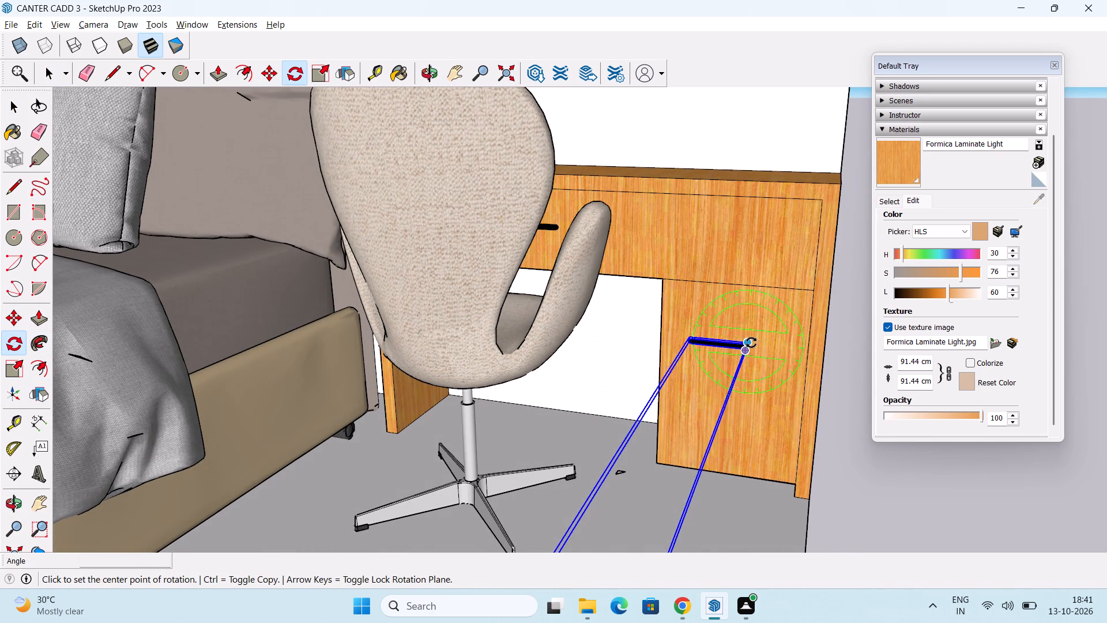
left_click(751, 343)
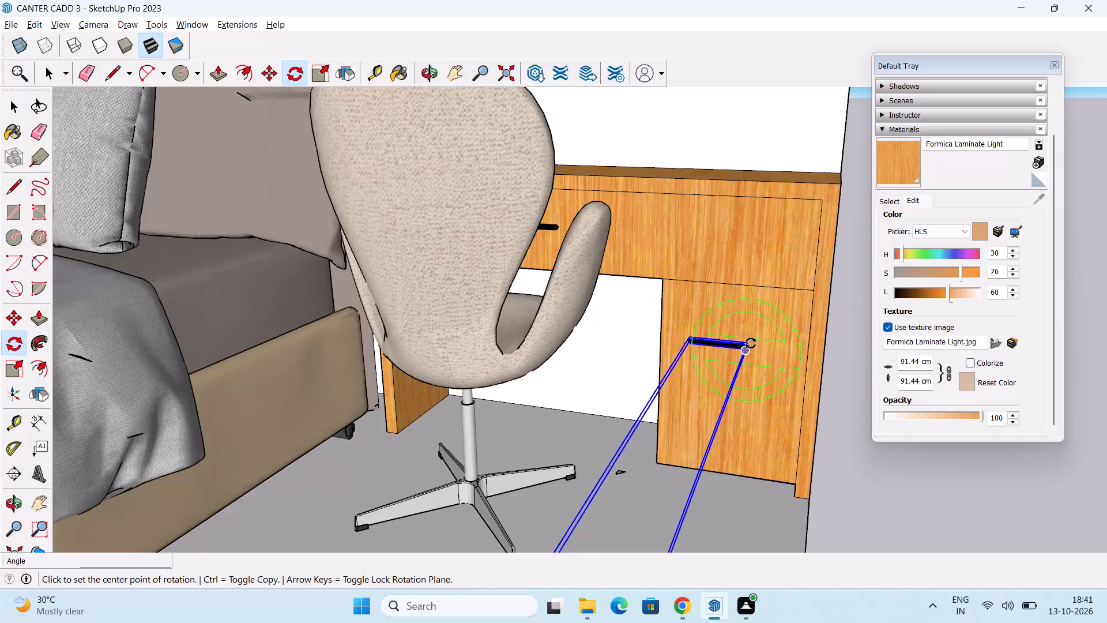
left_click(744, 375)
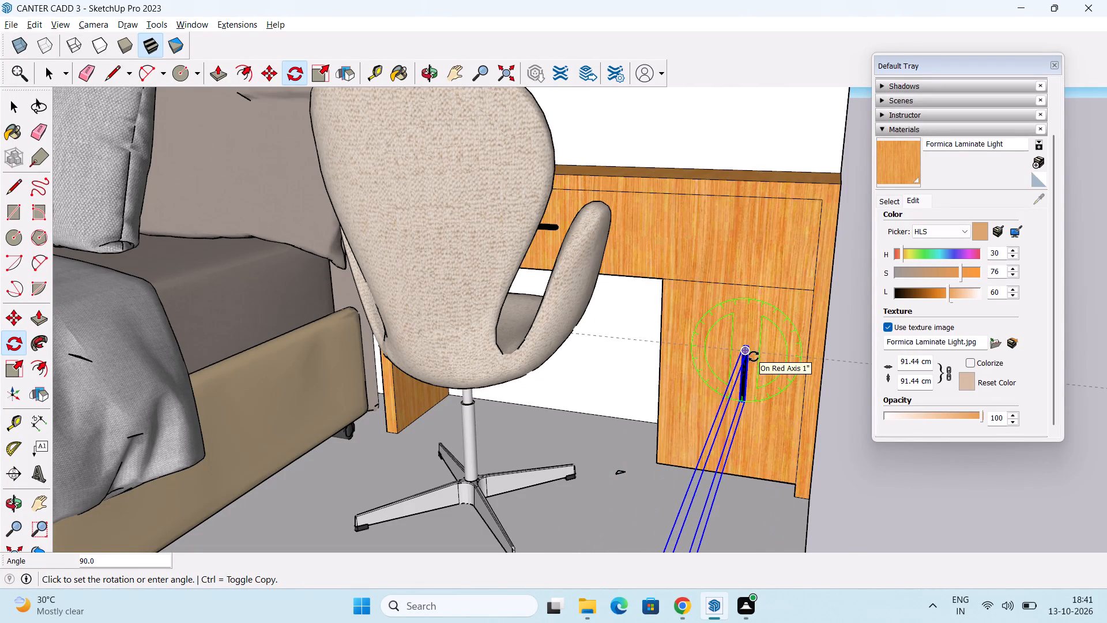
type("90")
key("Return")
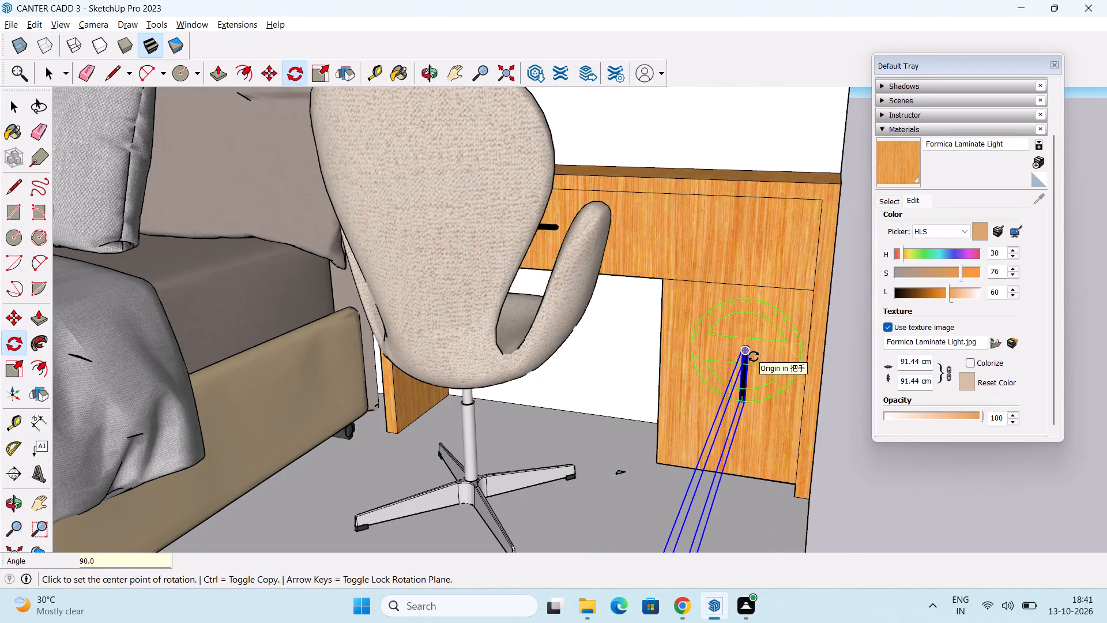
scroll(768, 438, "up", 10)
middle_click_drag(712, 381, 577, 359)
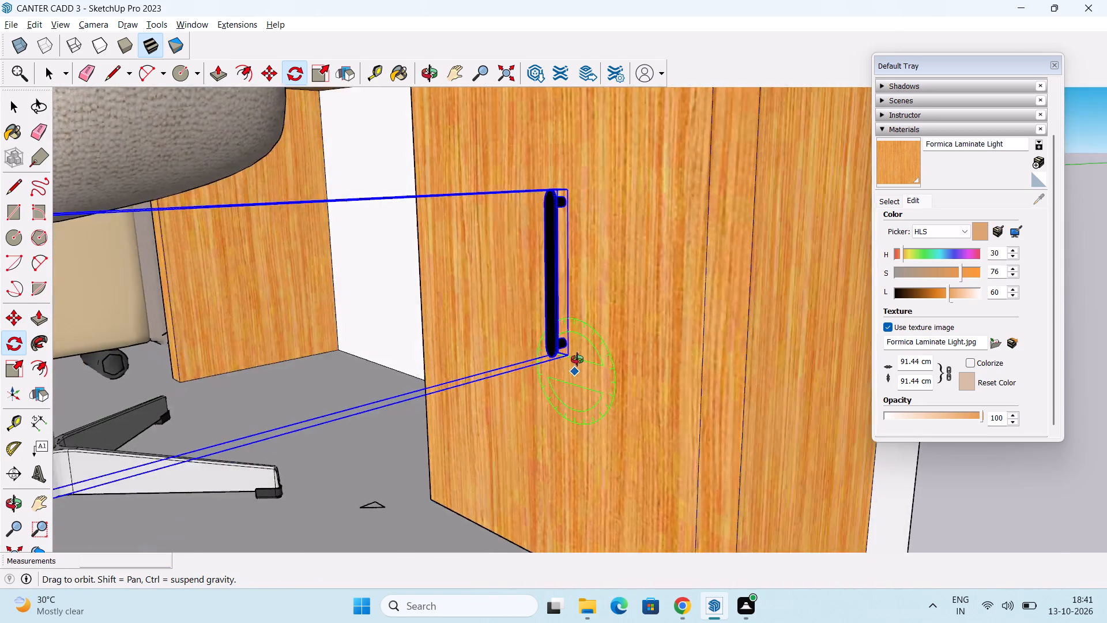
middle_click_drag(577, 359, 553, 394)
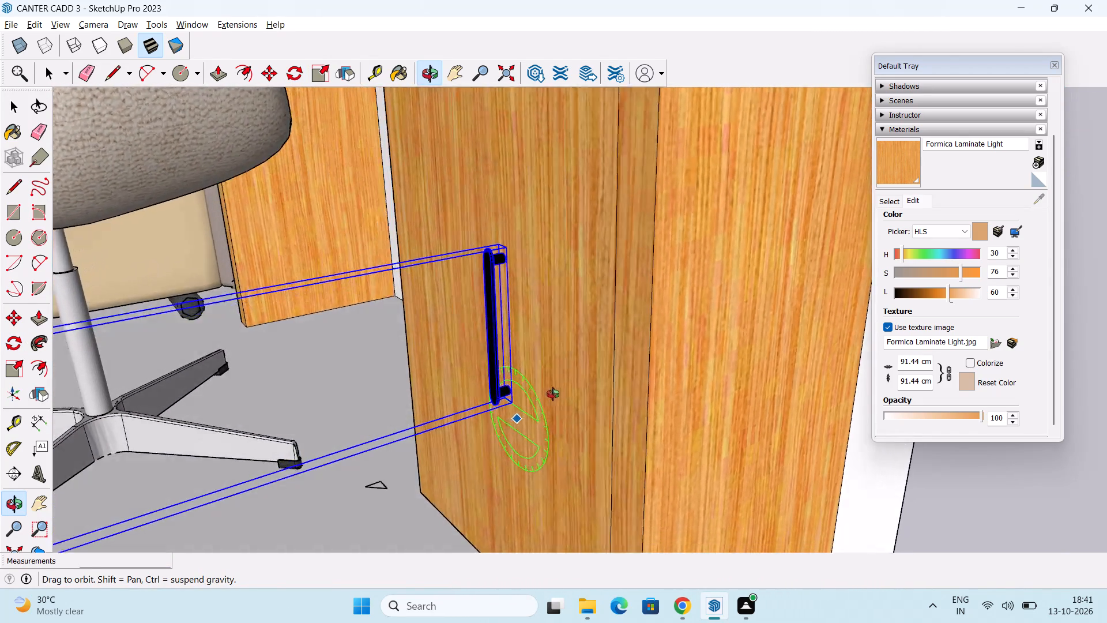
middle_click_drag(553, 394, 559, 391)
key("space")
Move the vertical handle about 7 7/16" along the red axis toward the door edge beside the desk's knee space.
middle_click_drag(540, 418, 665, 414)
scroll(679, 396, "down", 5)
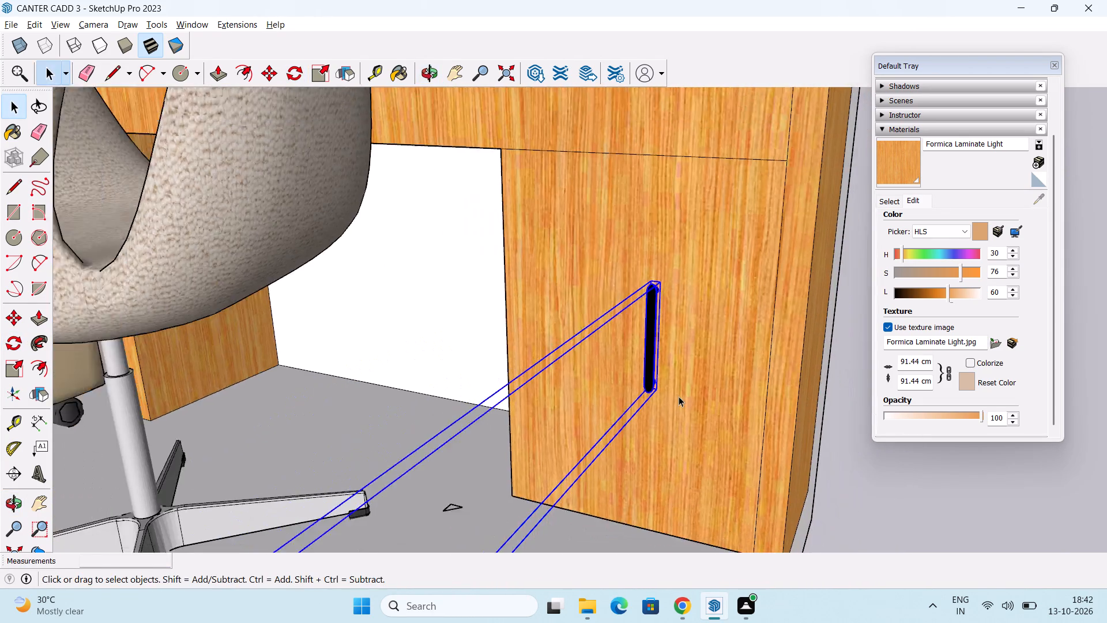
scroll(679, 396, "down", 2)
middle_click_drag(666, 413, 691, 395)
key("m")
scroll(622, 386, "up", 5)
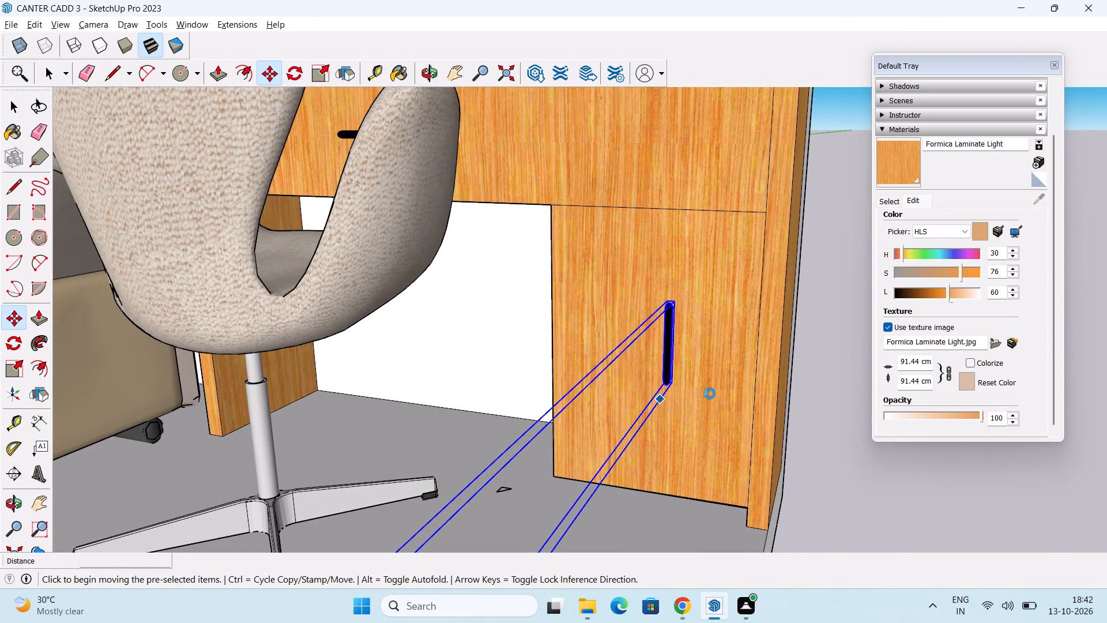
middle_click_drag(632, 396, 743, 363)
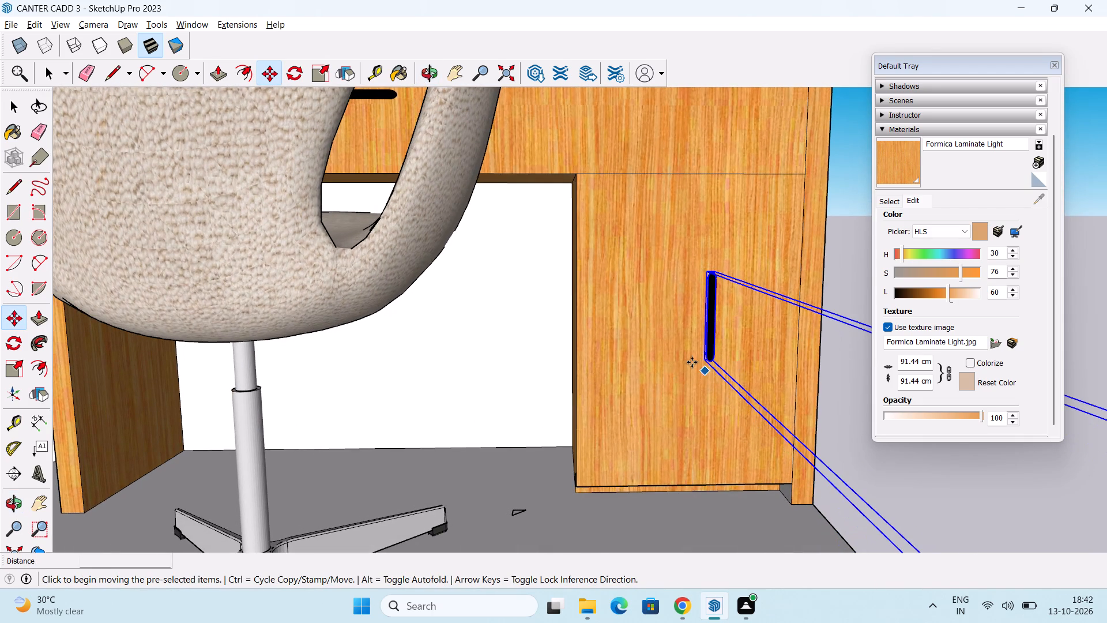
left_click(703, 361)
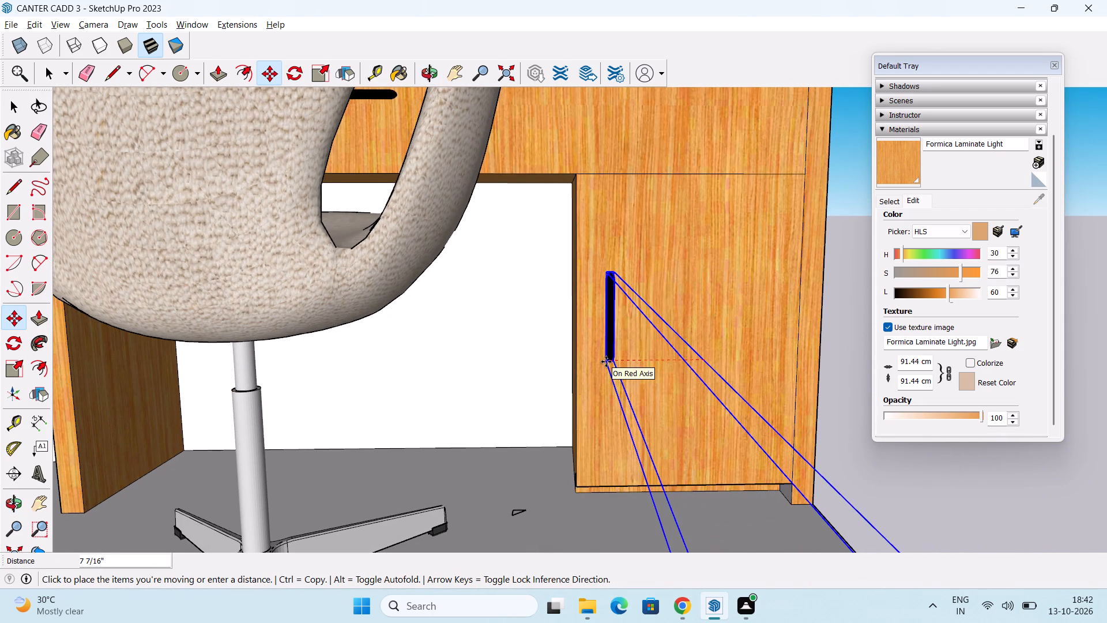
left_click(606, 362)
Examine from the front and from the side how the vertical handle sits against the desk's lower cabinet door.
scroll(622, 356, "down", 7)
middle_click_drag(635, 388, 593, 400)
scroll(615, 357, "down", 3)
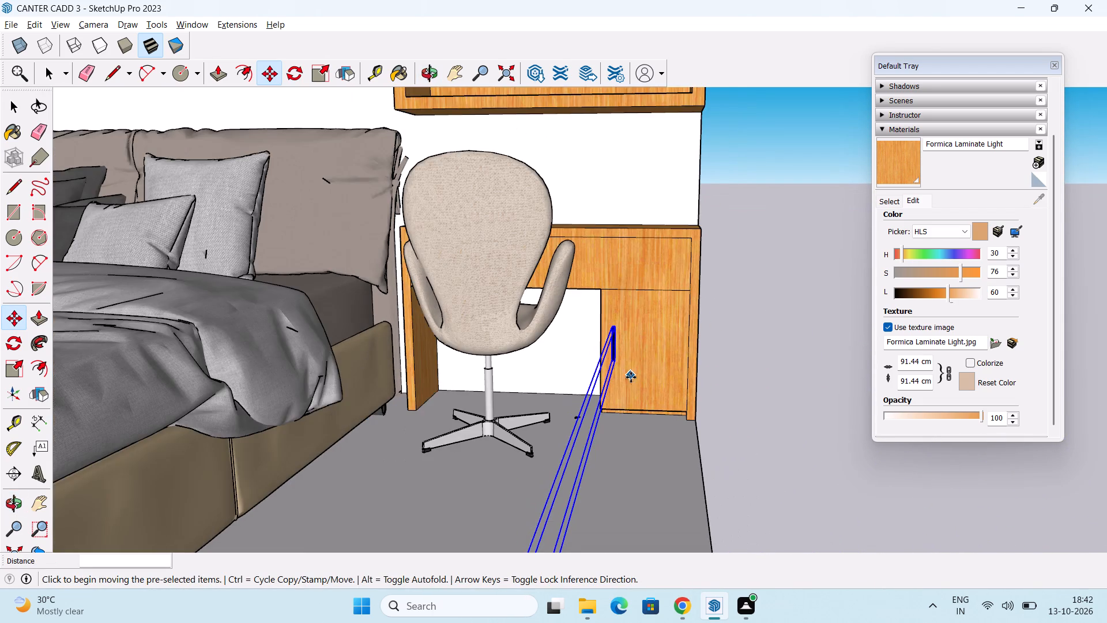
middle_click_drag(641, 361, 664, 404)
scroll(624, 347, "up", 5)
middle_click_drag(629, 347, 530, 339)
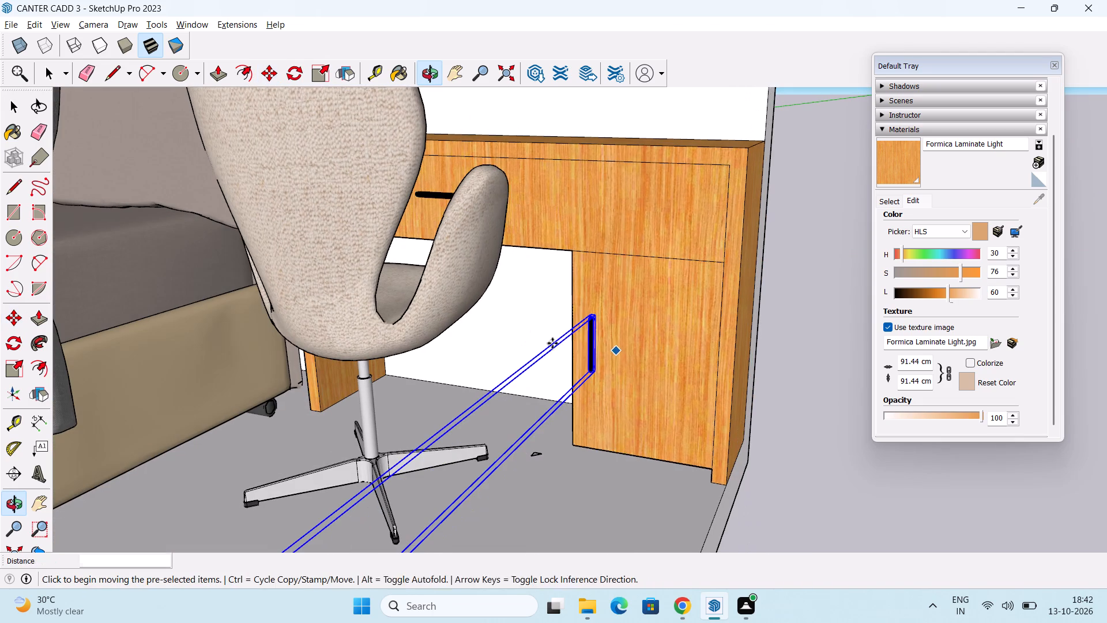
scroll(593, 317, "up", 9)
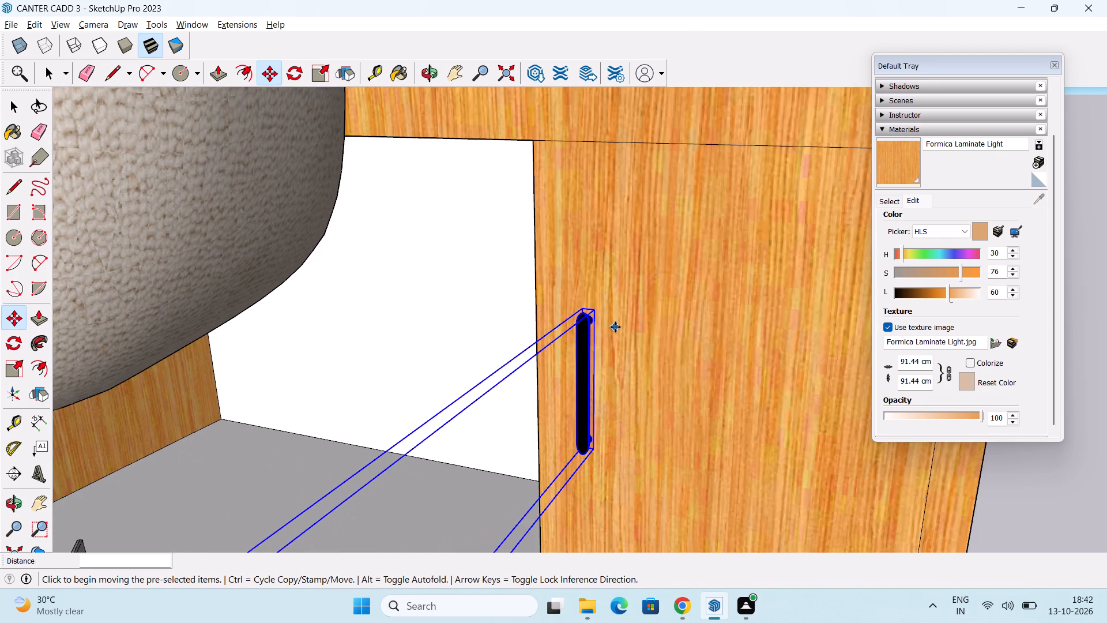
middle_click_drag(608, 327, 493, 331)
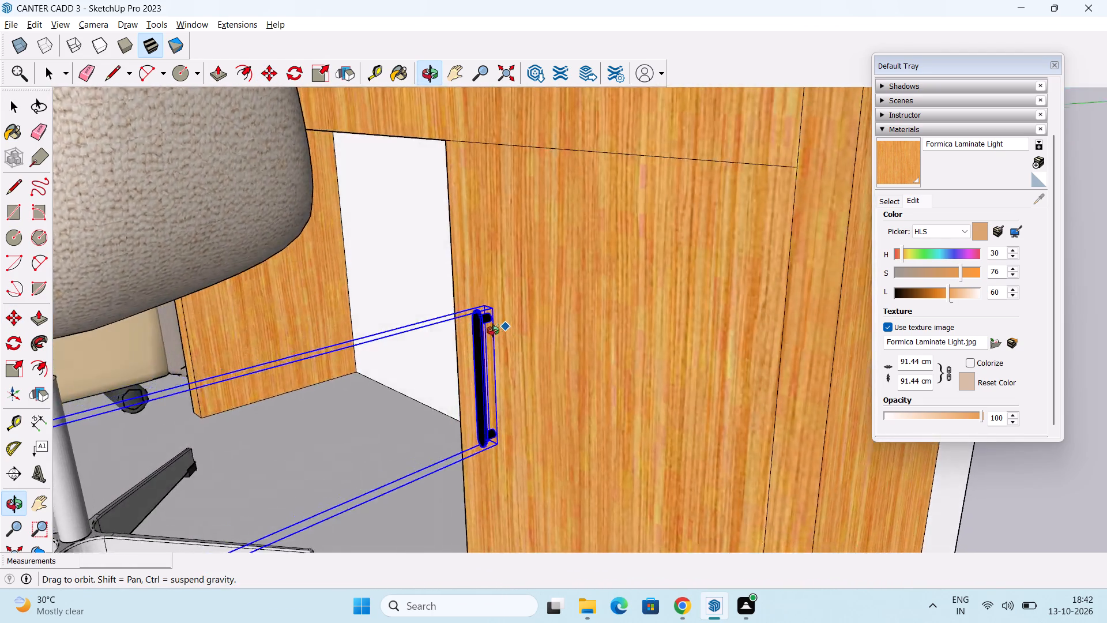
middle_click_drag(493, 331, 717, 299)
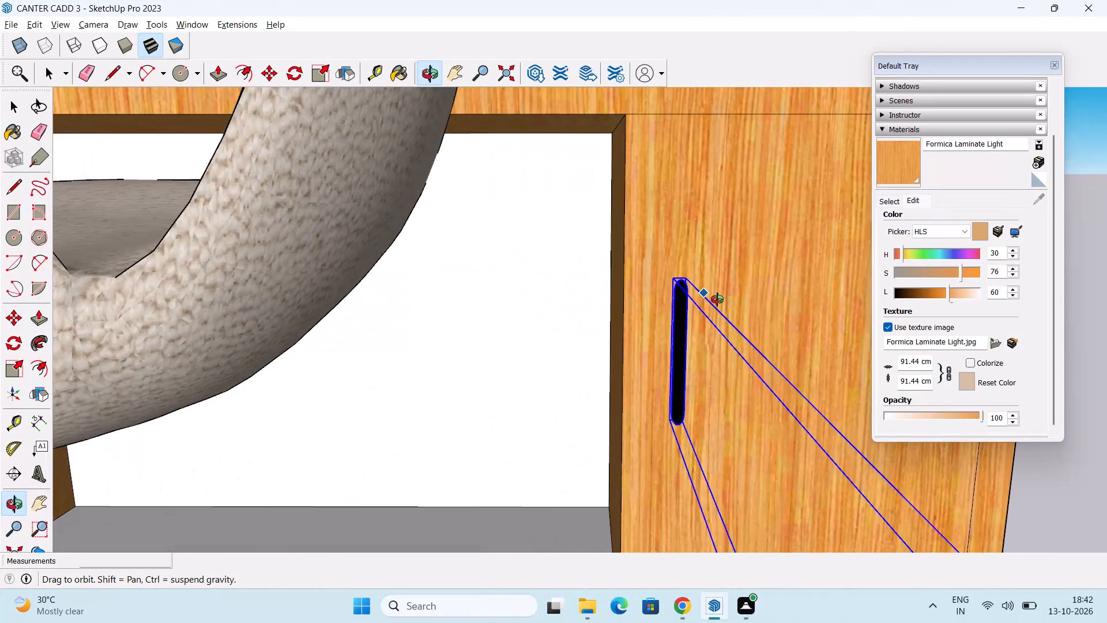
Copy the vertical handle from the desk's lower cabinet about 5' 11 3/8" onto the right-hand wall cabinet door, low beside the centre seam.
middle_click_drag(717, 299, 756, 325)
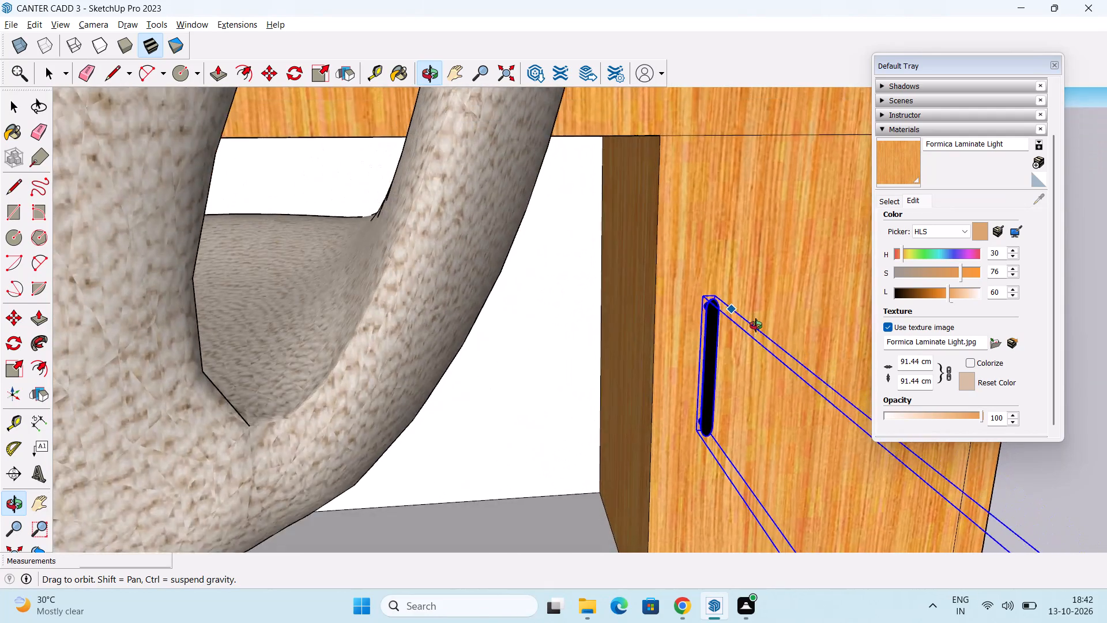
middle_click_drag(756, 325, 755, 359)
scroll(759, 333, "down", 1)
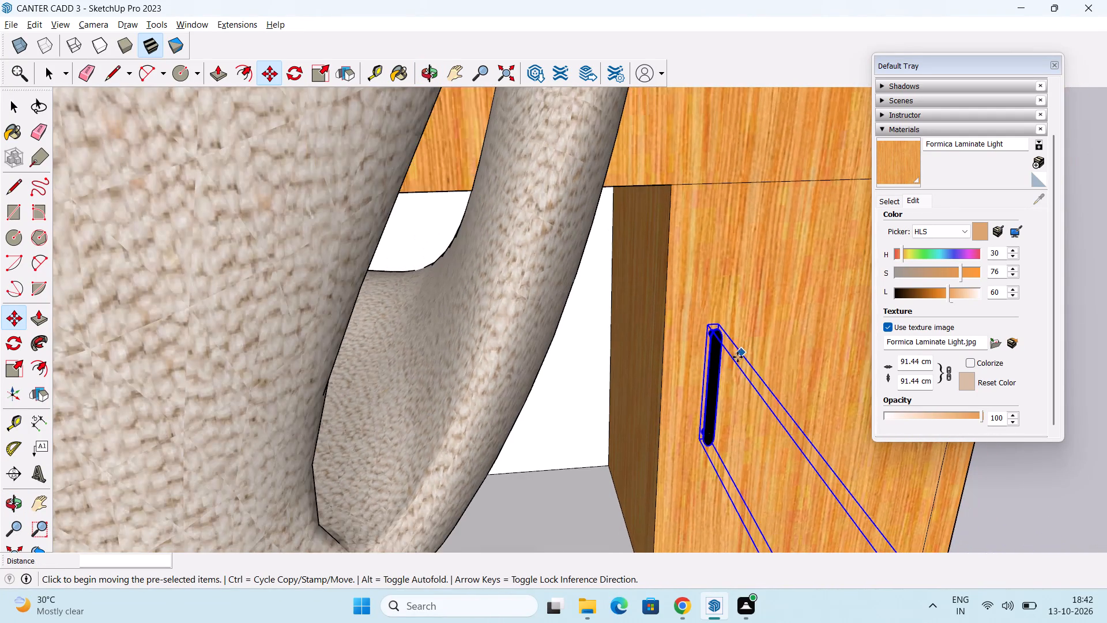
scroll(722, 363, "down", 3)
middle_click_drag(733, 363, 726, 363)
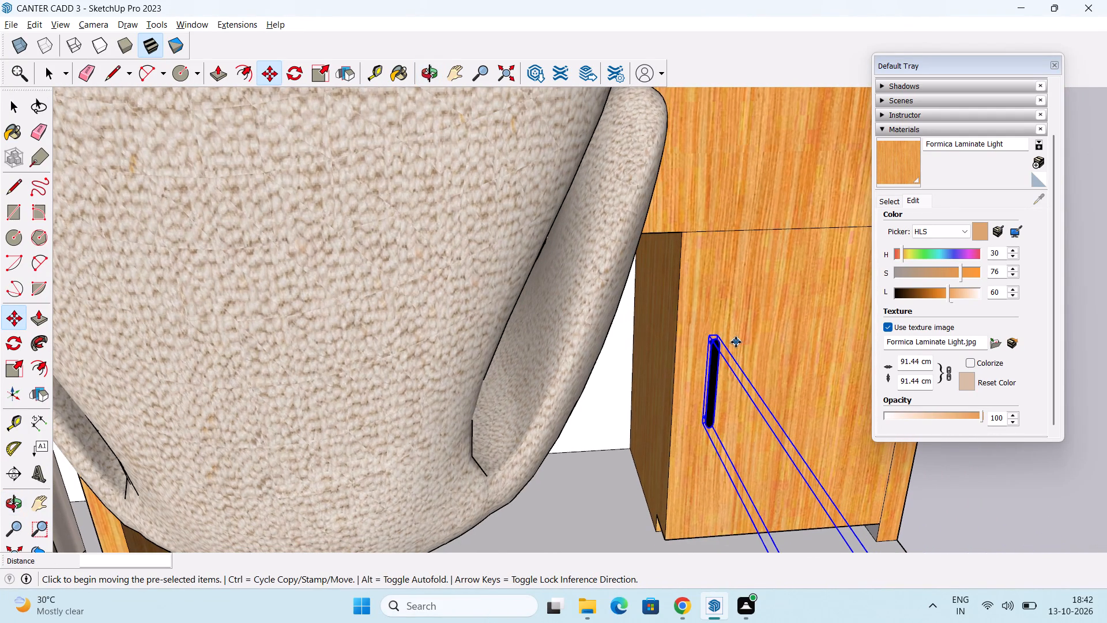
scroll(696, 339, "up", 3)
middle_click_drag(713, 341, 755, 369)
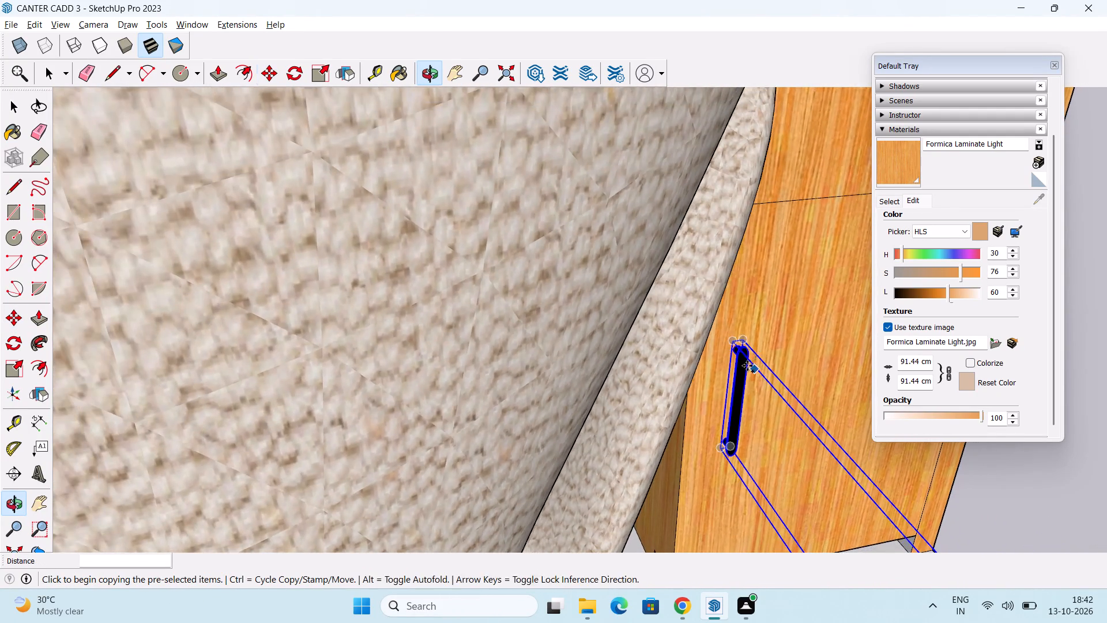
scroll(743, 359, "up", 8)
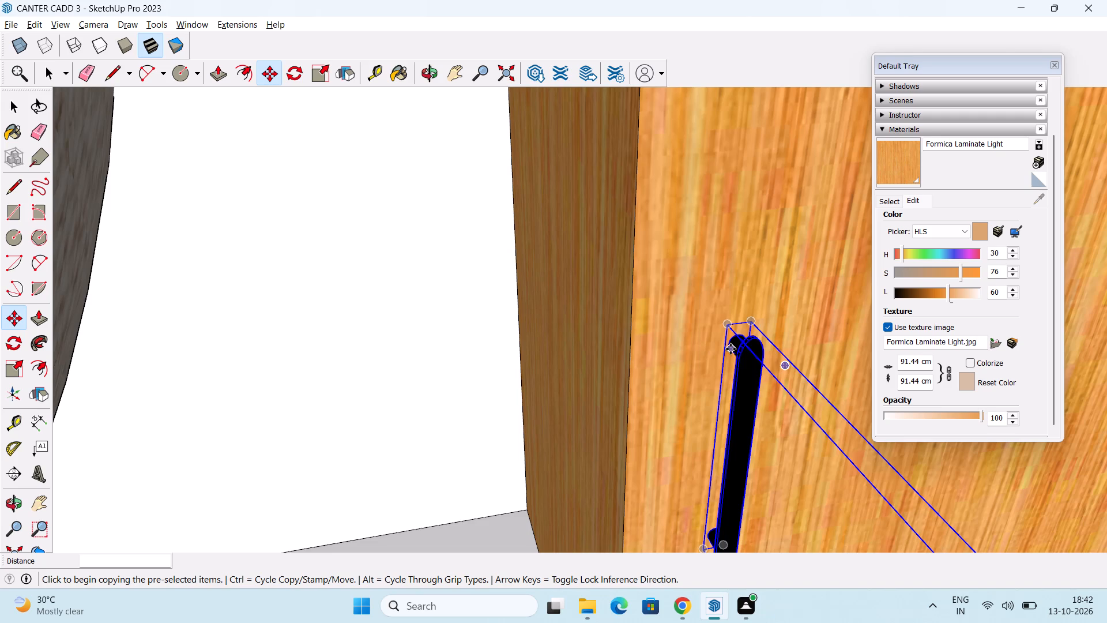
left_click(731, 349)
scroll(728, 243, "down", 9)
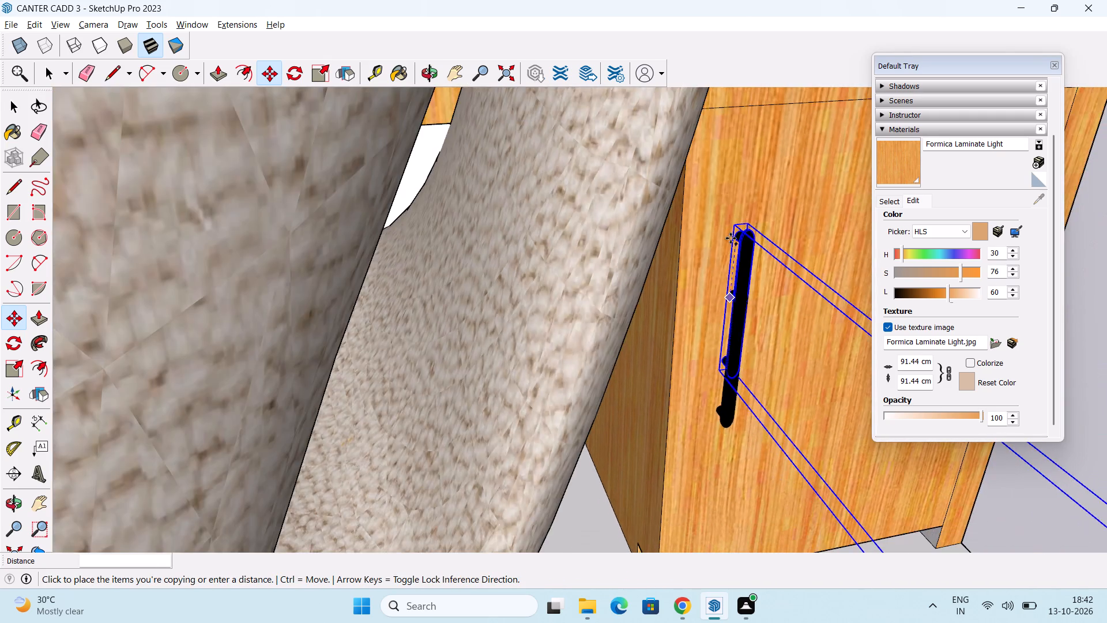
scroll(731, 238, "down", 12)
middle_click_drag(741, 218, 736, 448, "shift")
scroll(765, 322, "down", 6)
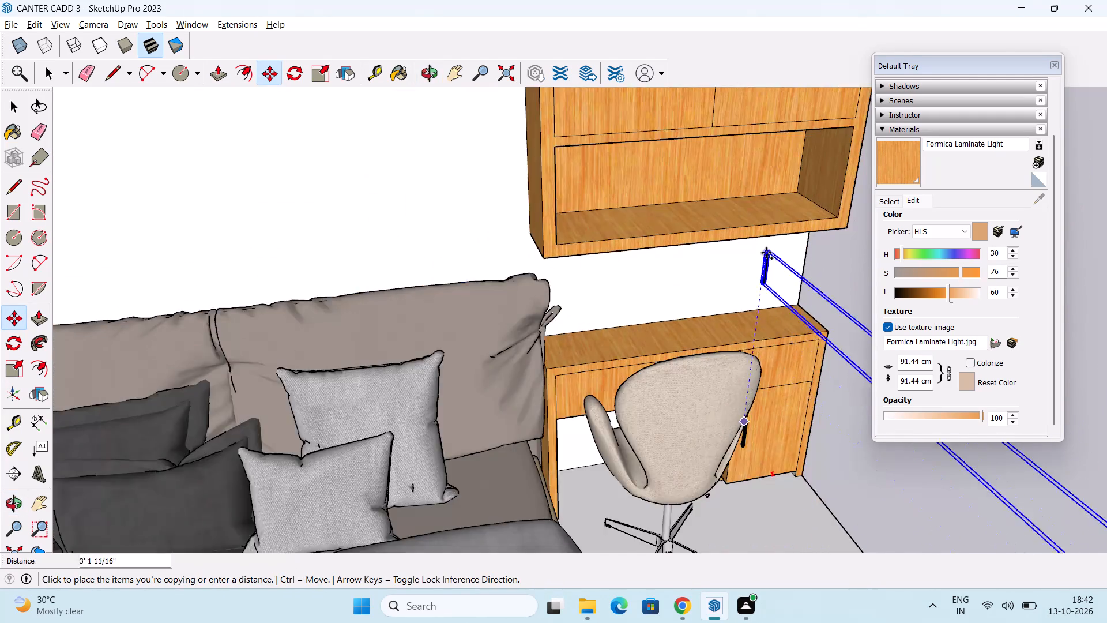
scroll(766, 253, "down", 2)
middle_click_drag(769, 246, 766, 403)
scroll(759, 272, "up", 10)
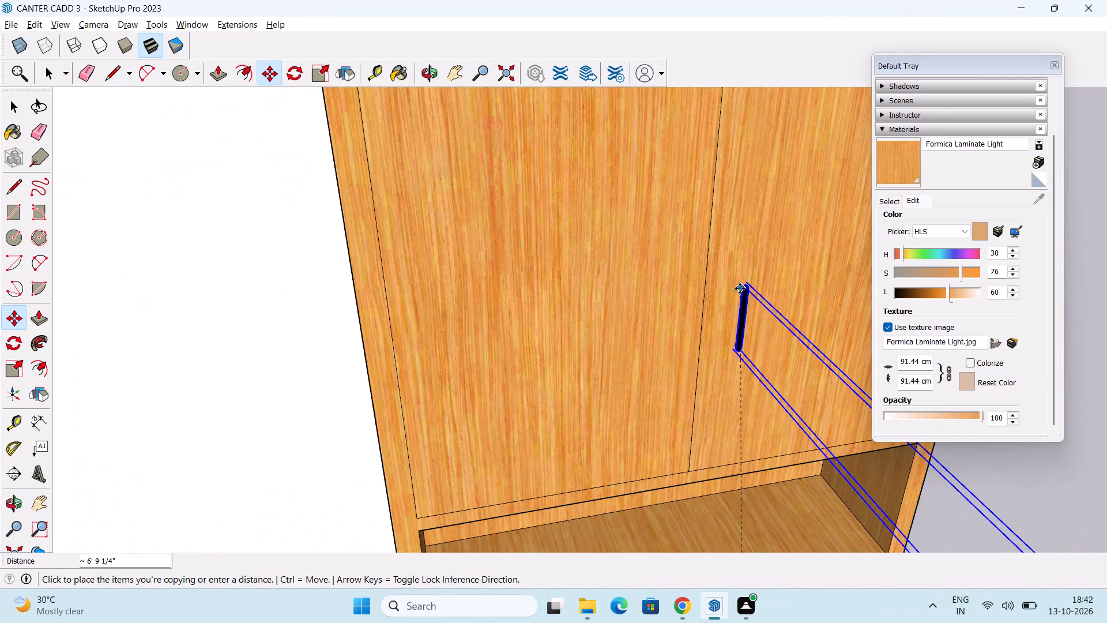
middle_click_drag(740, 288, 689, 272)
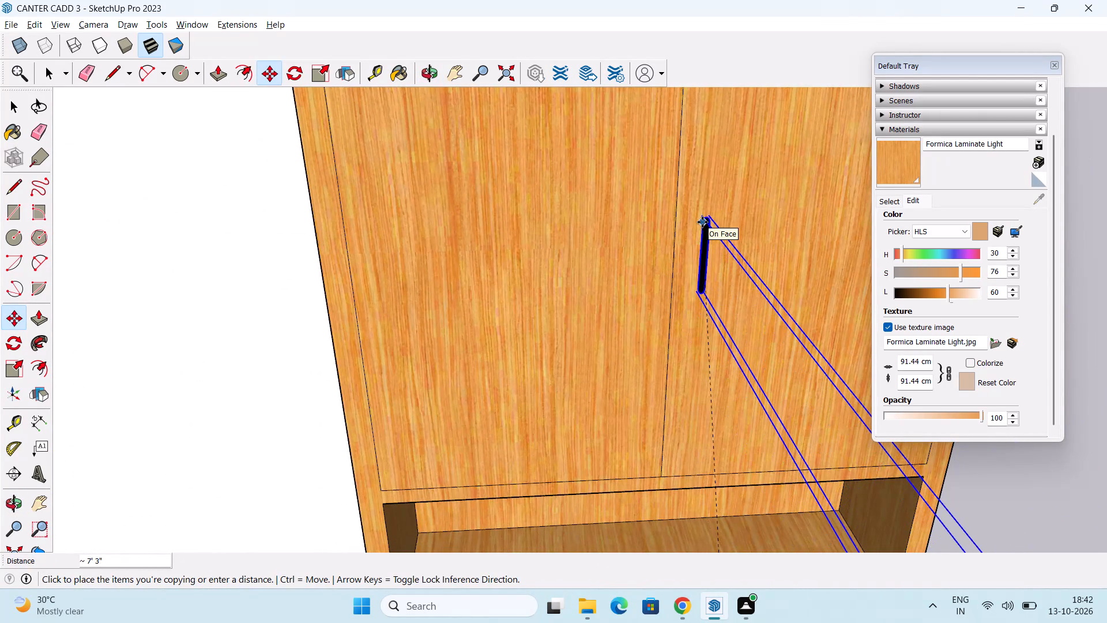
scroll(702, 222, "down", 3)
scroll(692, 357, "up", 5)
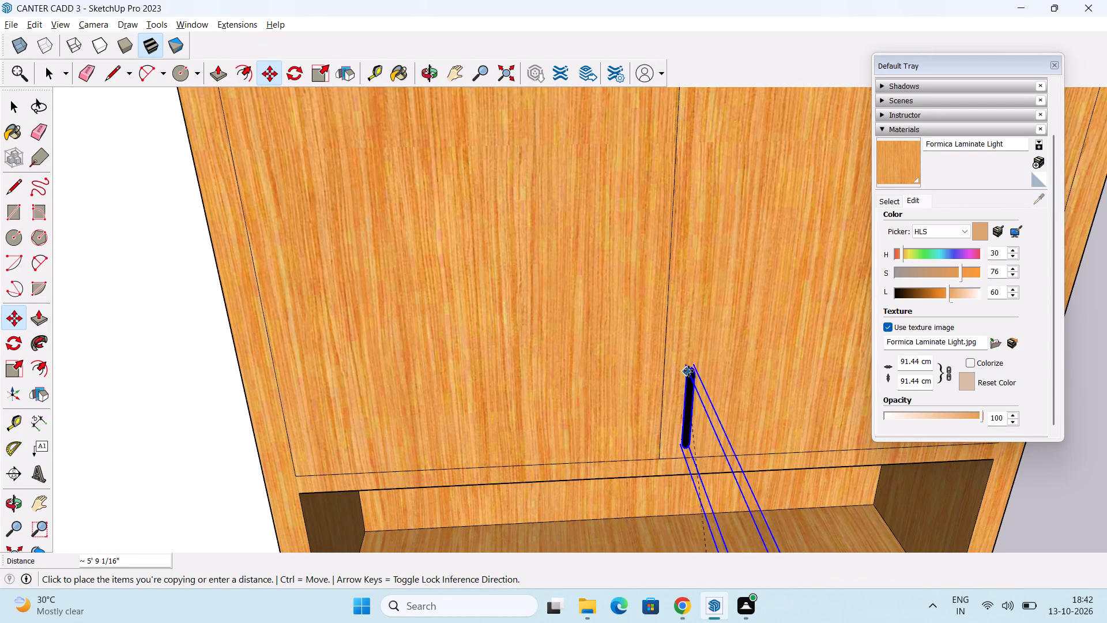
left_click(685, 346)
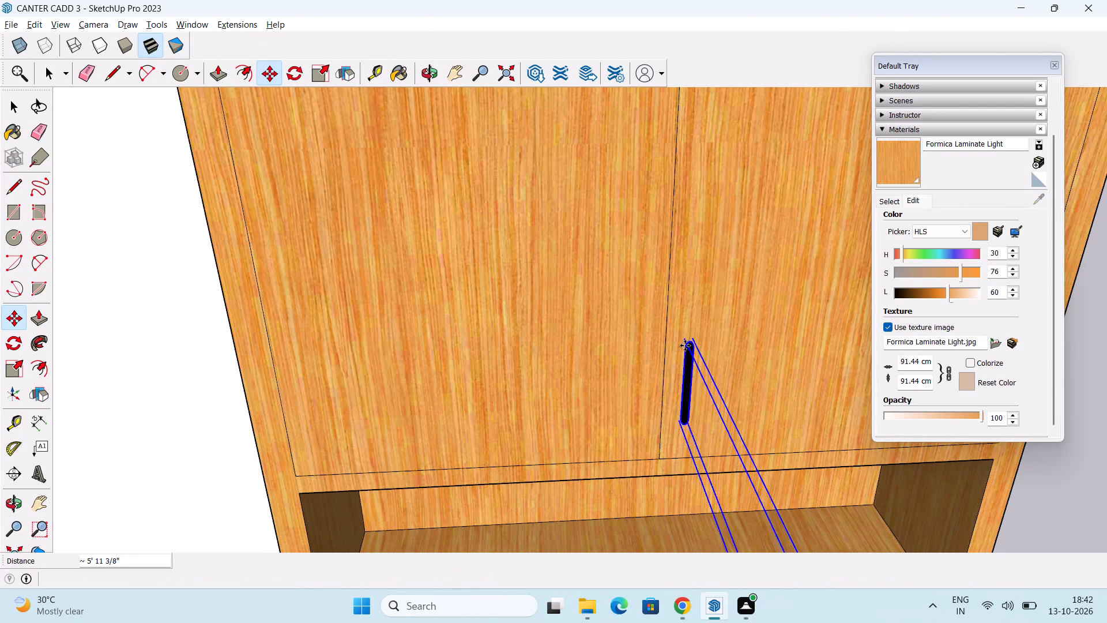
Copy the wall cabinet's handle about 3 1/16" across the centre seam onto the adjacent left-hand door.
left_click(685, 346)
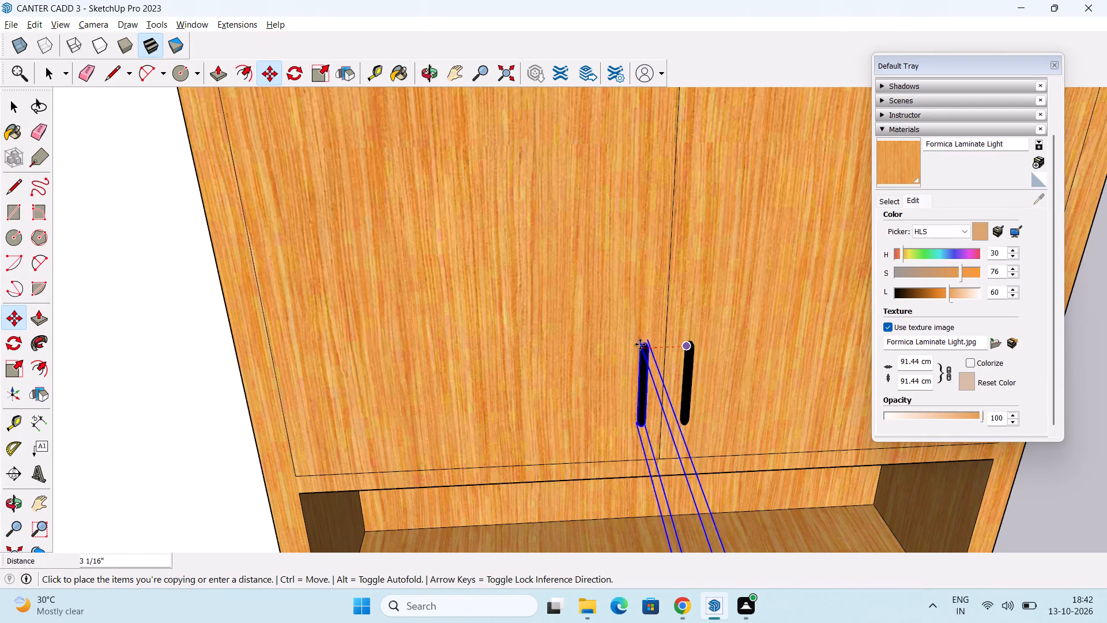
left_click(639, 344)
scroll(650, 346, "down", 7)
key("space")
left_click(933, 477)
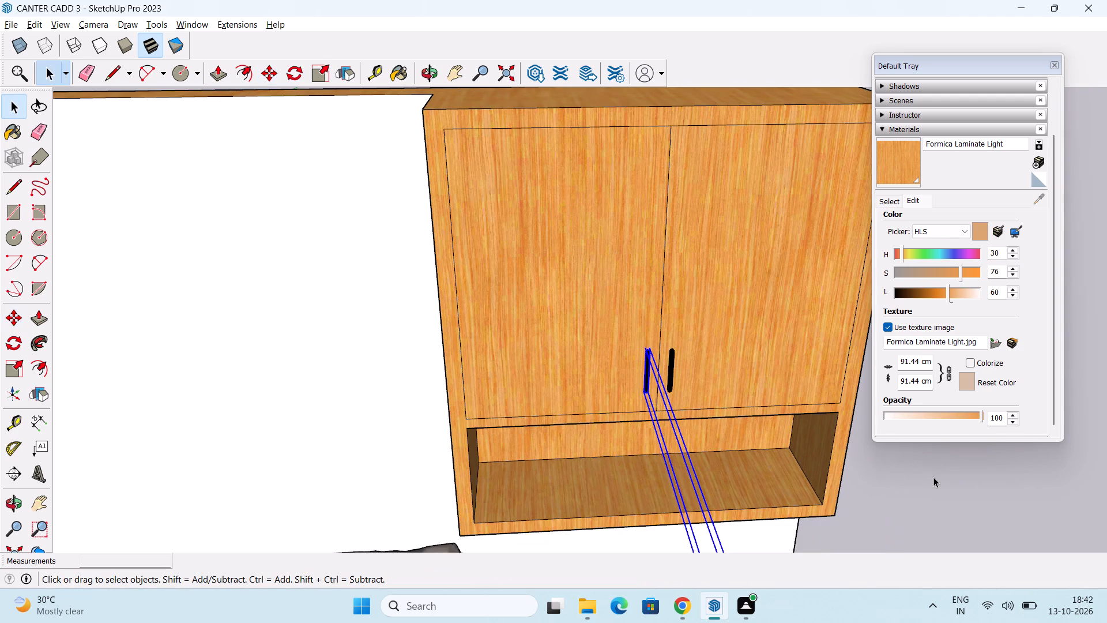
Examine how the wall cabinet's handles sit on the doors from the side, and view the whole room from the front.
scroll(813, 480, "down", 3)
middle_click_drag(736, 501, 277, 366)
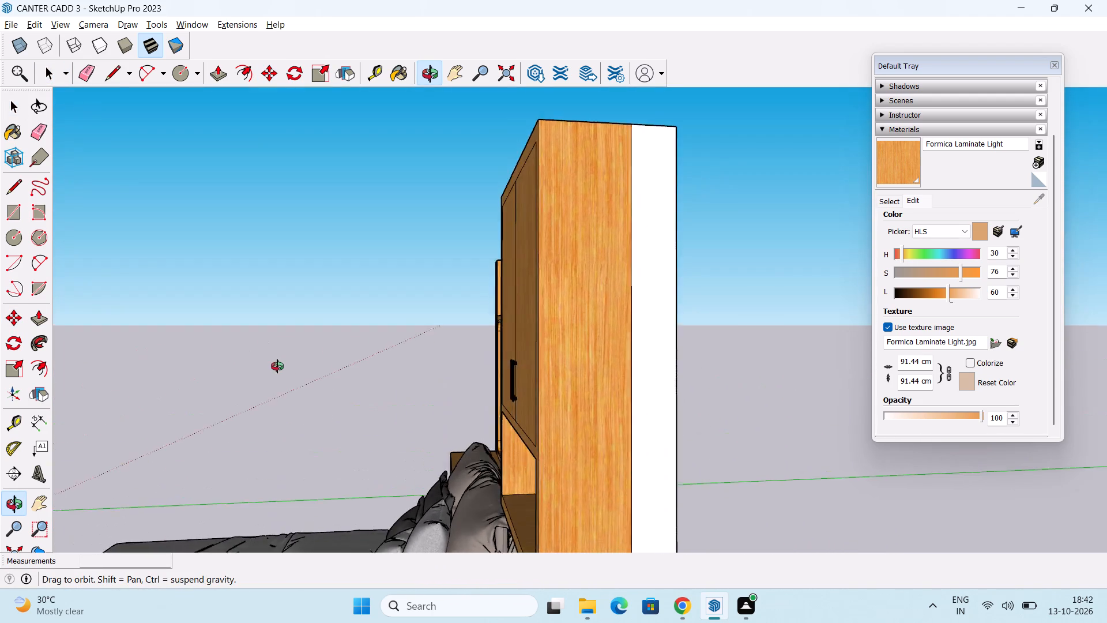
middle_click_drag(277, 366, 292, 376)
scroll(458, 376, "up", 4)
scroll(558, 383, "up", 2)
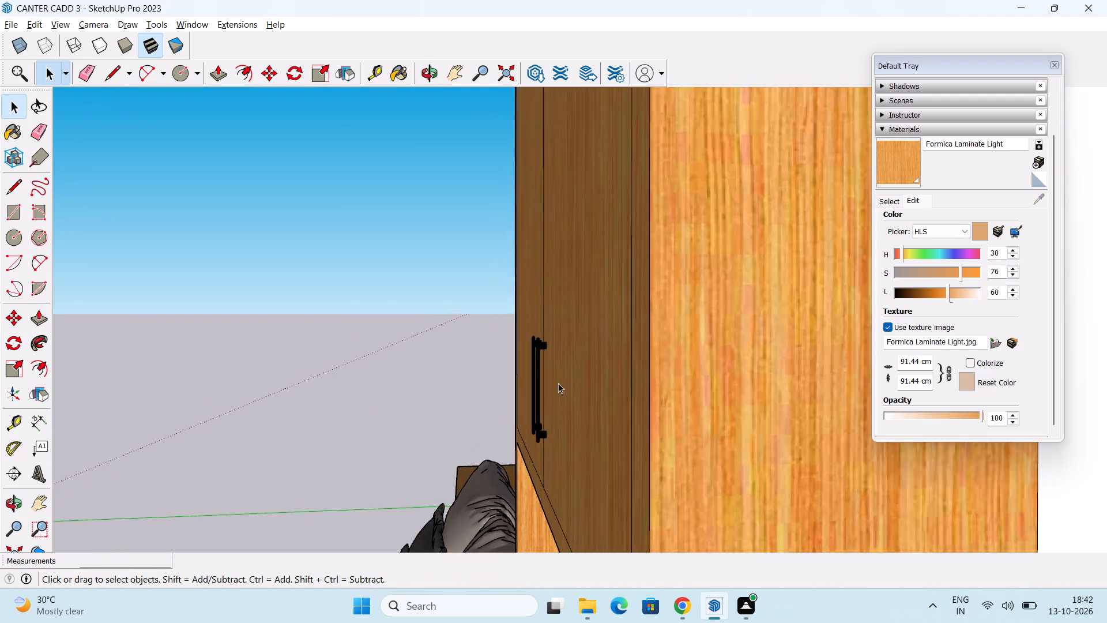
scroll(558, 383, "up", 4)
scroll(534, 380, "down", 15)
middle_click_drag(541, 381, 670, 366)
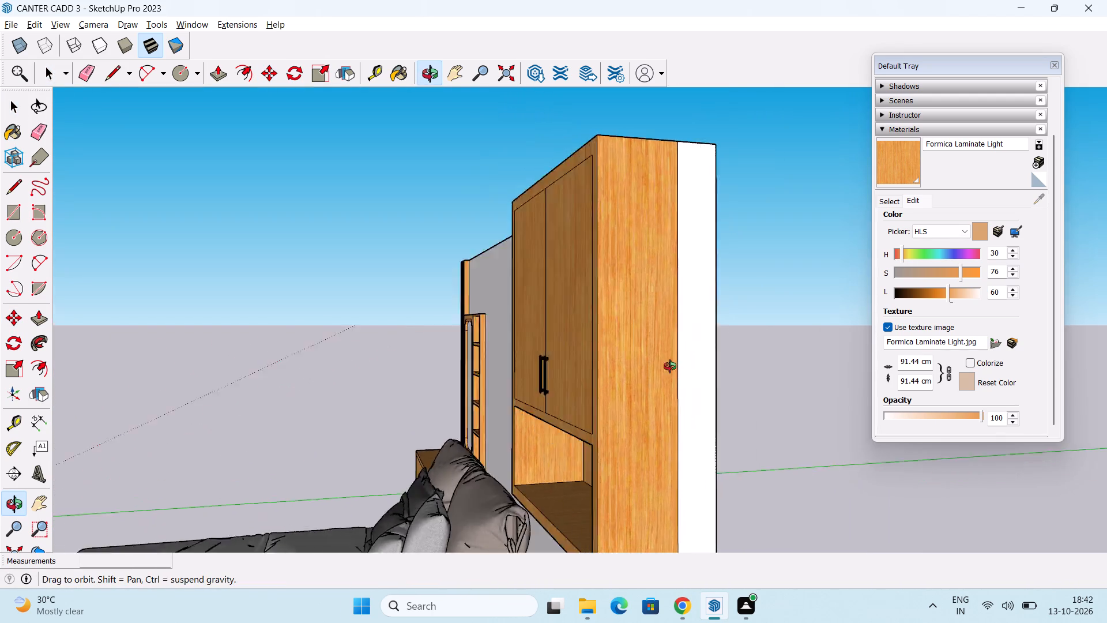
middle_click_drag(670, 366, 877, 399)
scroll(877, 399, "down", 8)
middle_click_drag(627, 460, 802, 384)
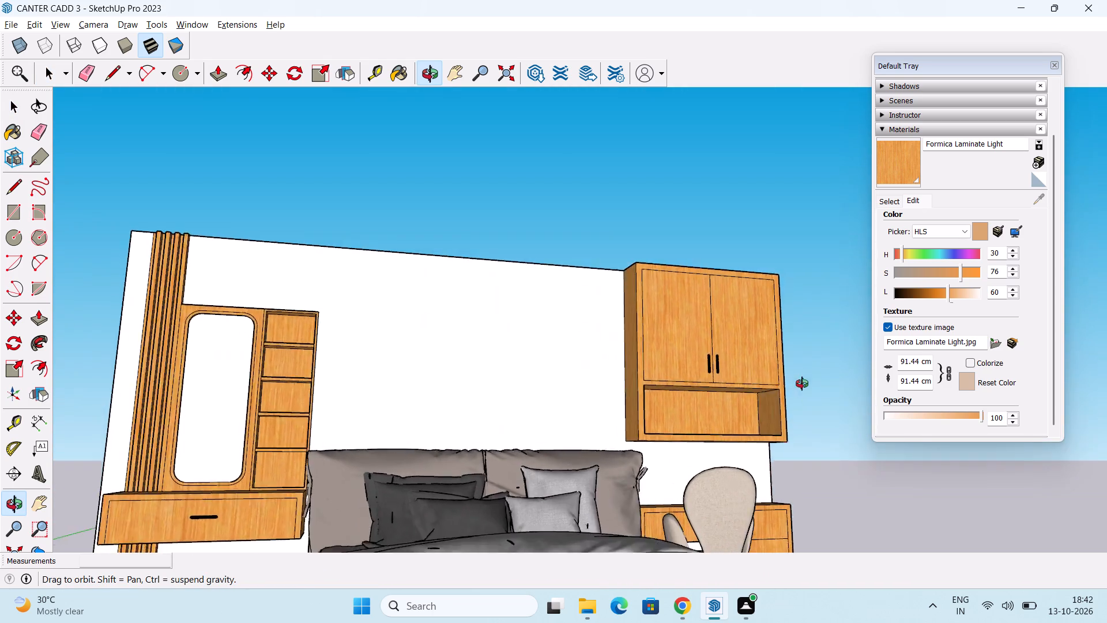
middle_click_drag(802, 384, 812, 418)
scroll(768, 426, "down", 3)
middle_click_drag(767, 427, 738, 321)
middle_click_drag(728, 322, 665, 425)
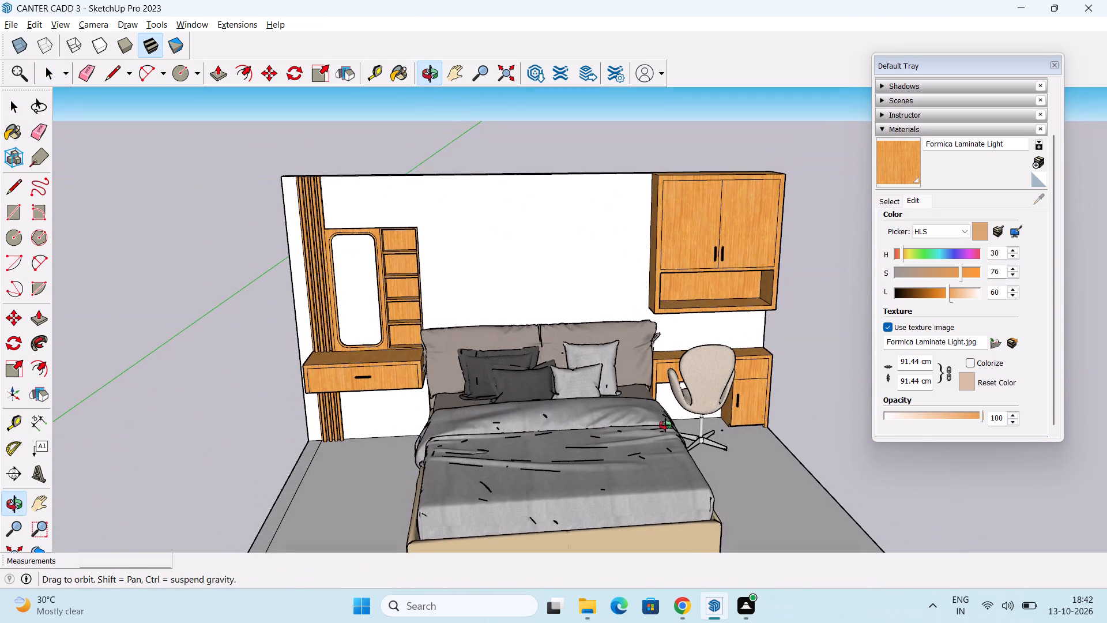
middle_click_drag(665, 425, 665, 426)
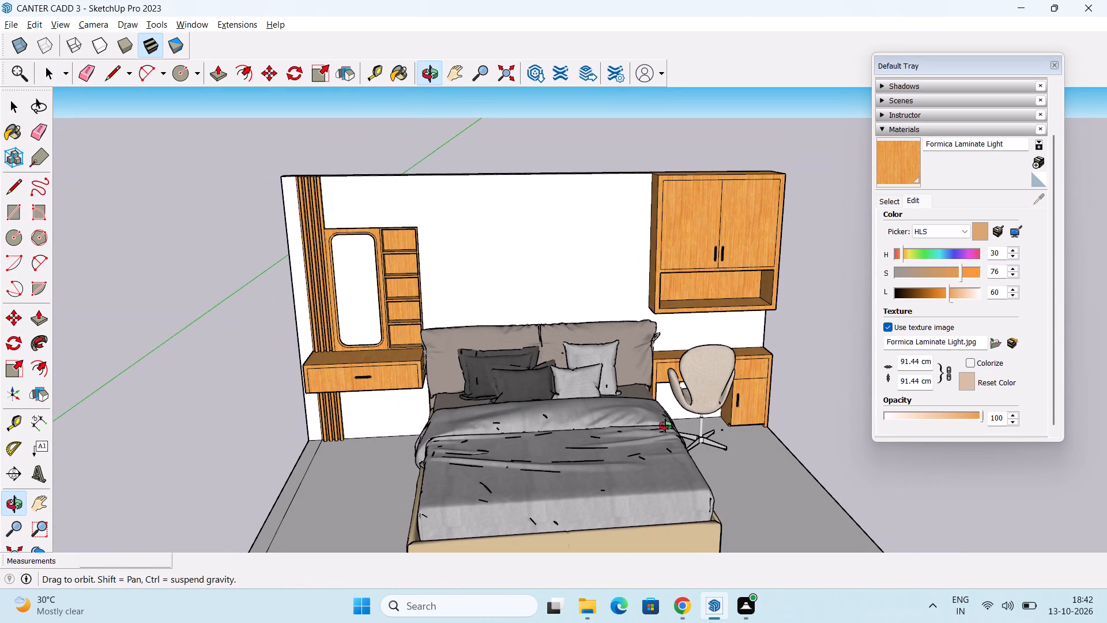
middle_click_drag(665, 426, 665, 427)
Rotate the desk chair 45° counterclockwise on the floor plane about a point at its base, turning its open side toward the bed.
left_click(706, 399)
middle_click_drag(718, 433, 683, 426)
scroll(683, 427, "up", 3)
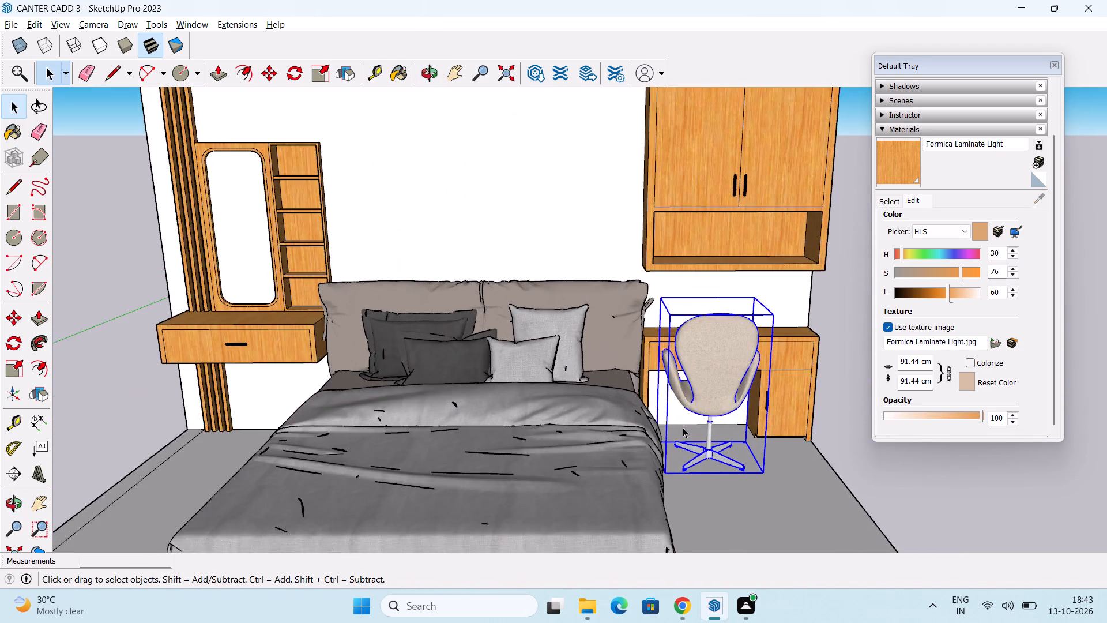
scroll(683, 427, "up", 3)
left_click(18, 346)
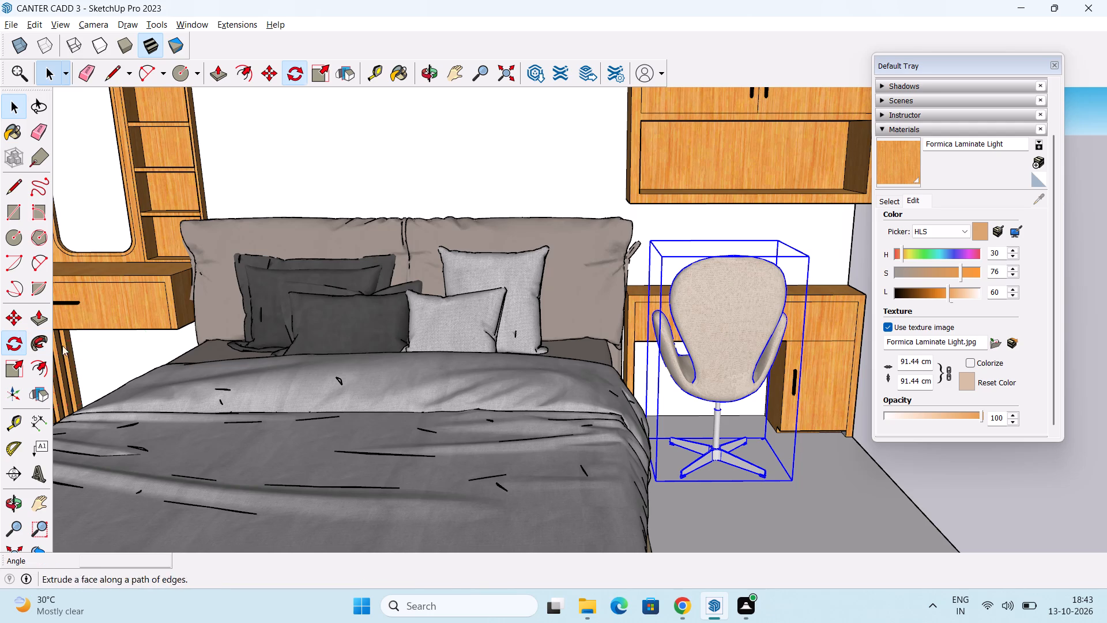
left_click(735, 474)
left_click(809, 475)
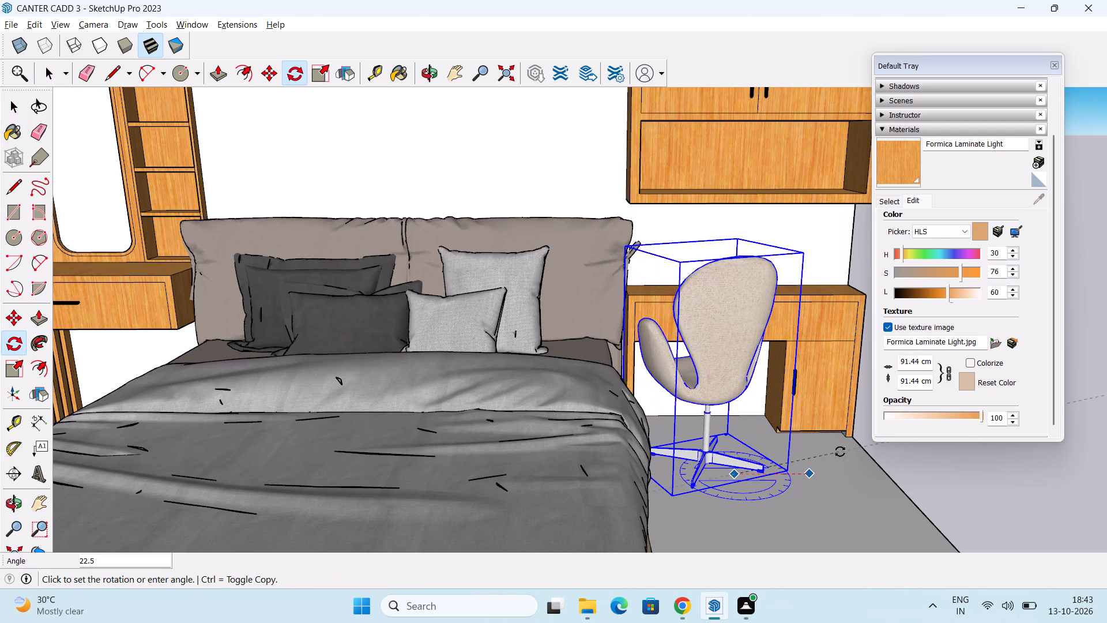
type("45")
key("Return")
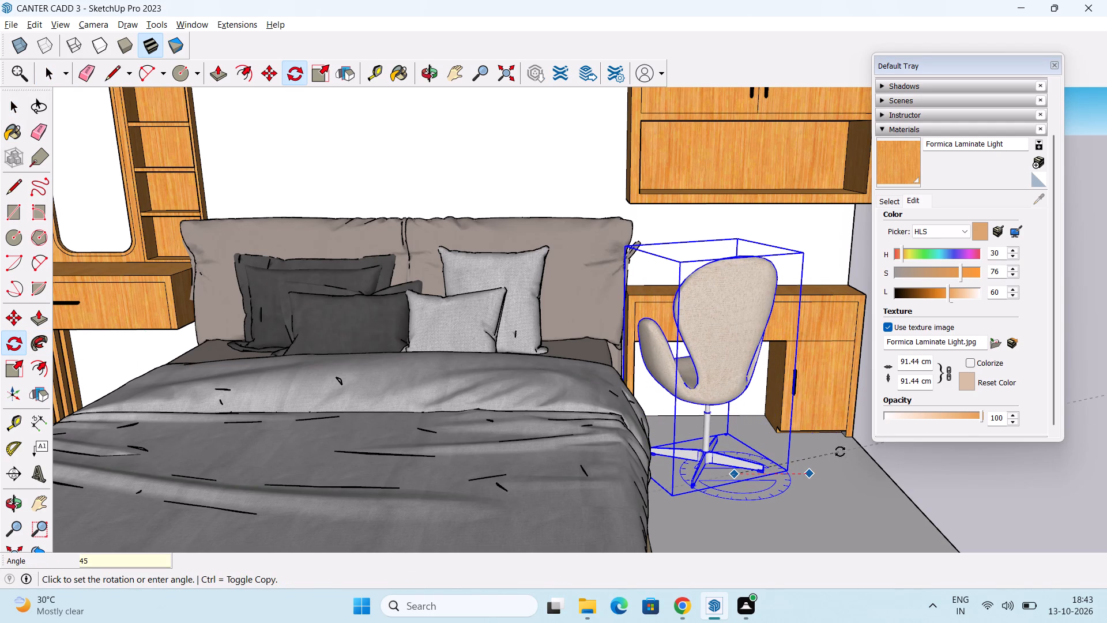
Move the rotated desk chair about 1' 3 7/8" along the red axis, away from the bed.
middle_click_drag(650, 521, 661, 456, "shift")
middle_click_drag(745, 455, 681, 479)
scroll(695, 474, "up", 3)
key("space")
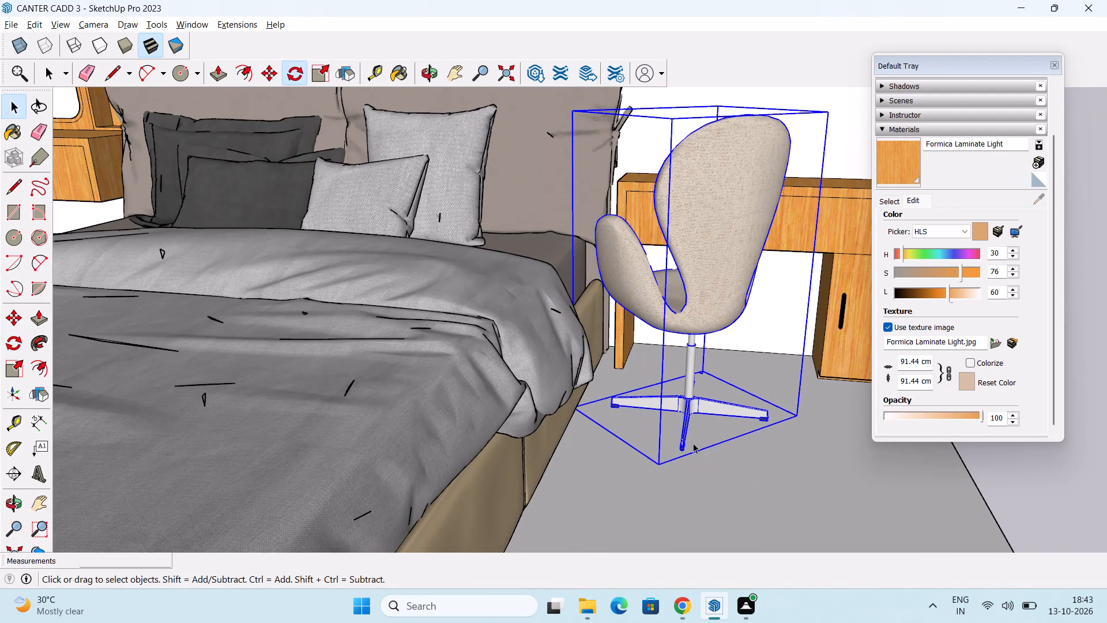
key("m")
left_click(701, 413)
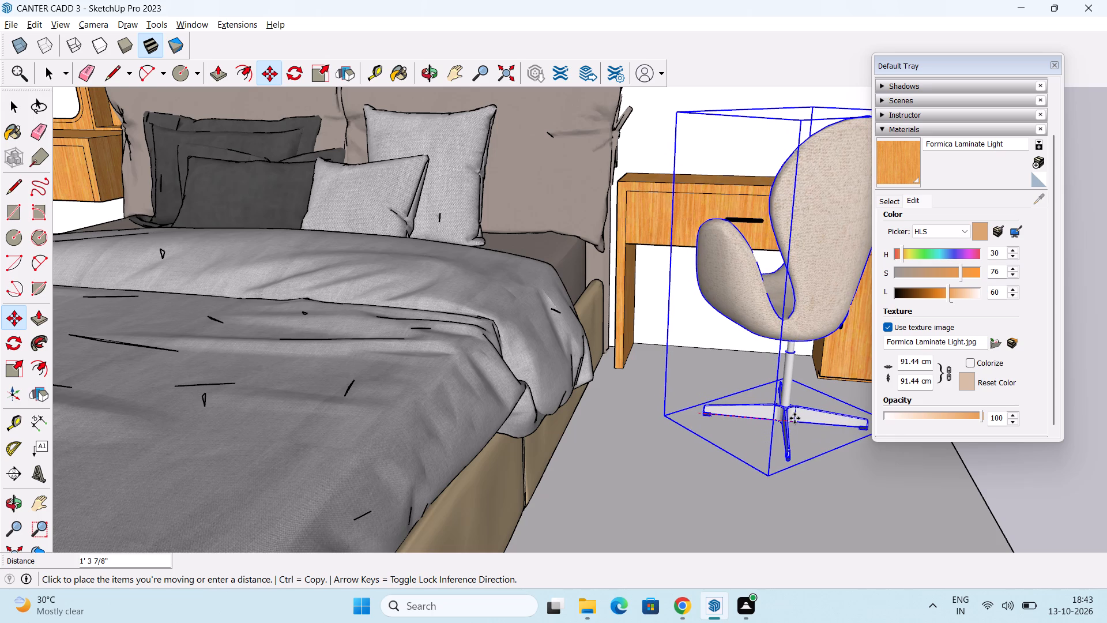
left_click(795, 418)
scroll(755, 427, "down", 3)
middle_click_drag(722, 494, 793, 487)
key("space")
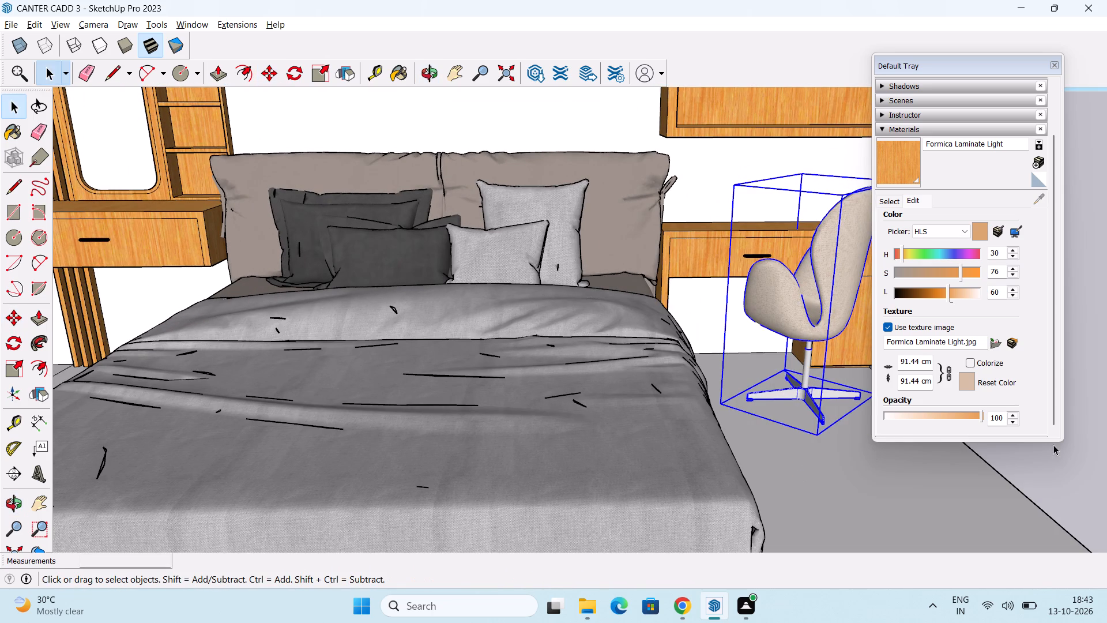
left_click(1056, 470)
Examine the repositioned chair beside the desk and the complete bedroom layout from several angles.
scroll(858, 432, "down", 3)
middle_click_drag(829, 438, 751, 427)
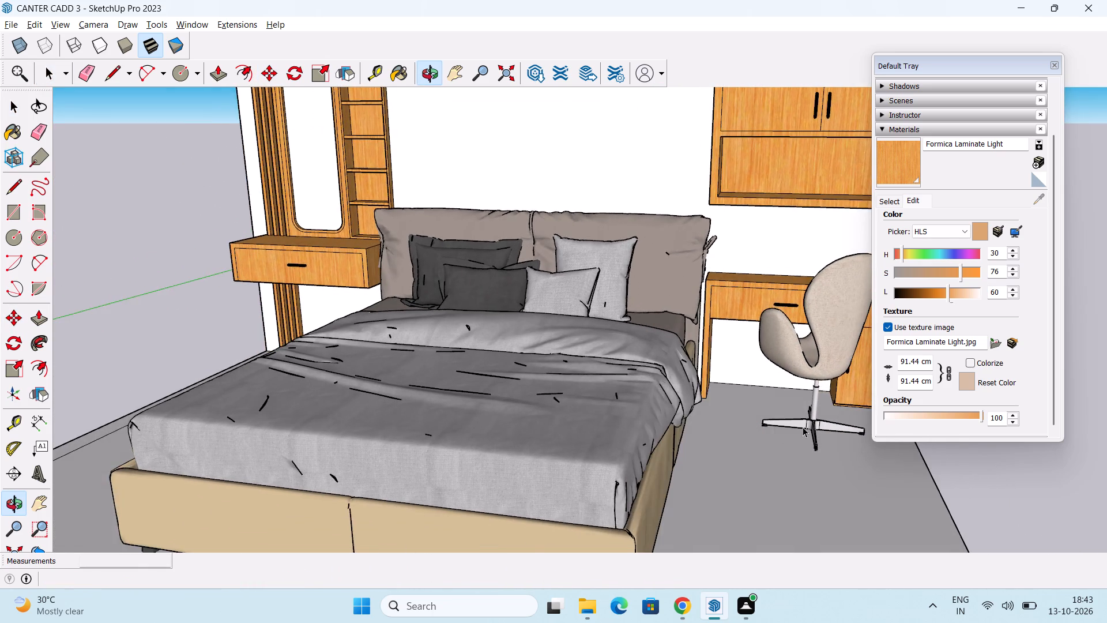
scroll(803, 427, "down", 2)
middle_click_drag(792, 427, 601, 431, "shift")
middle_click_drag(604, 433, 751, 455)
scroll(668, 376, "up", 3)
middle_click(682, 433)
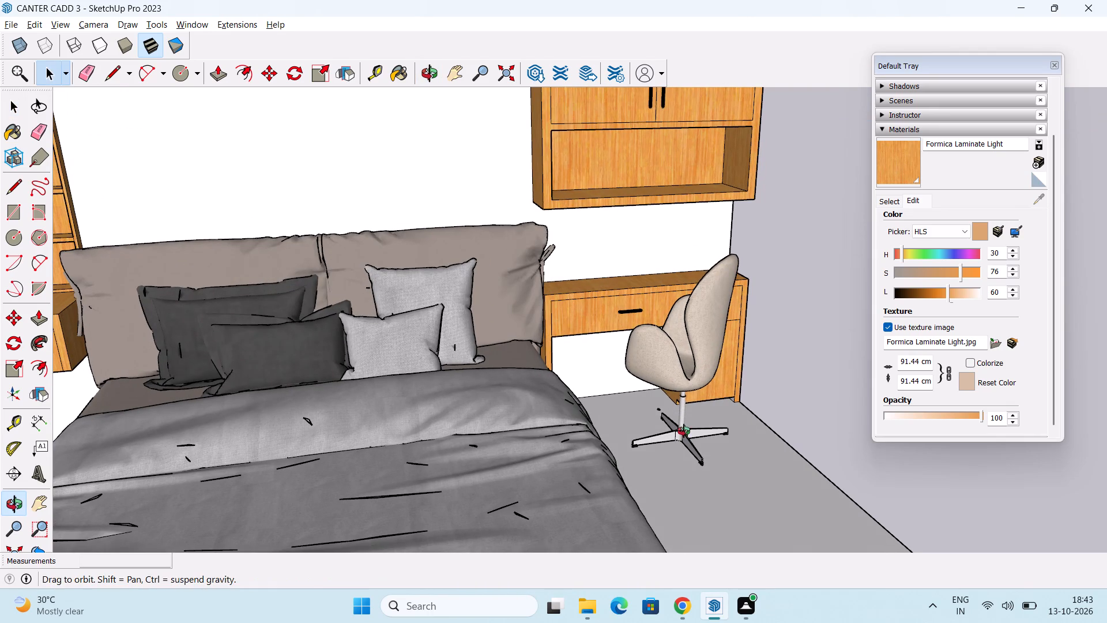
scroll(693, 426, "down", 6)
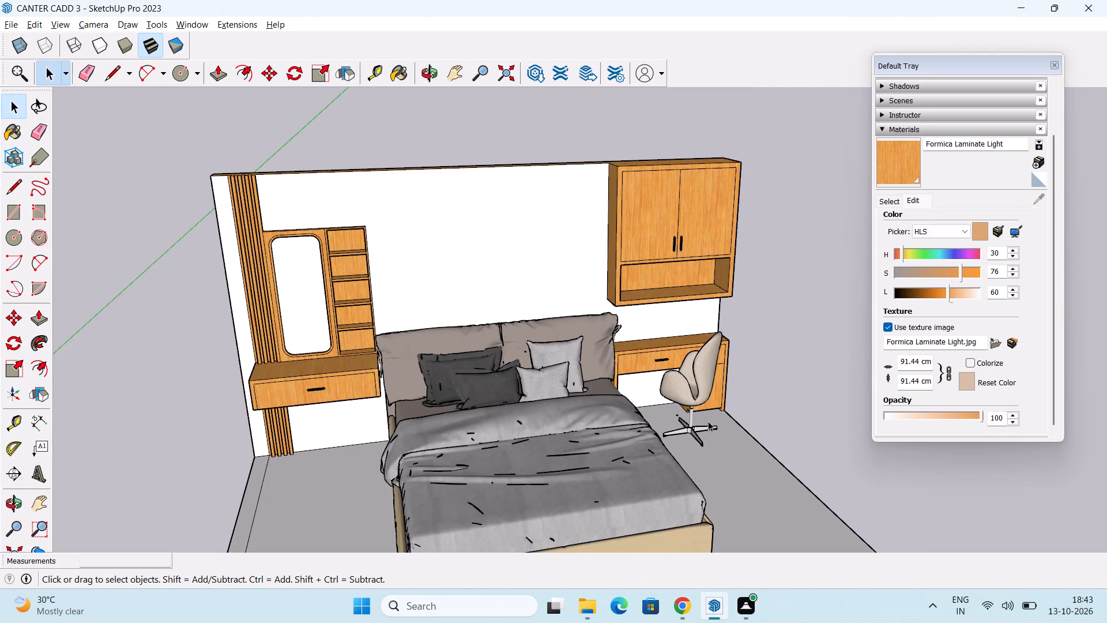
middle_click_drag(706, 421, 665, 407)
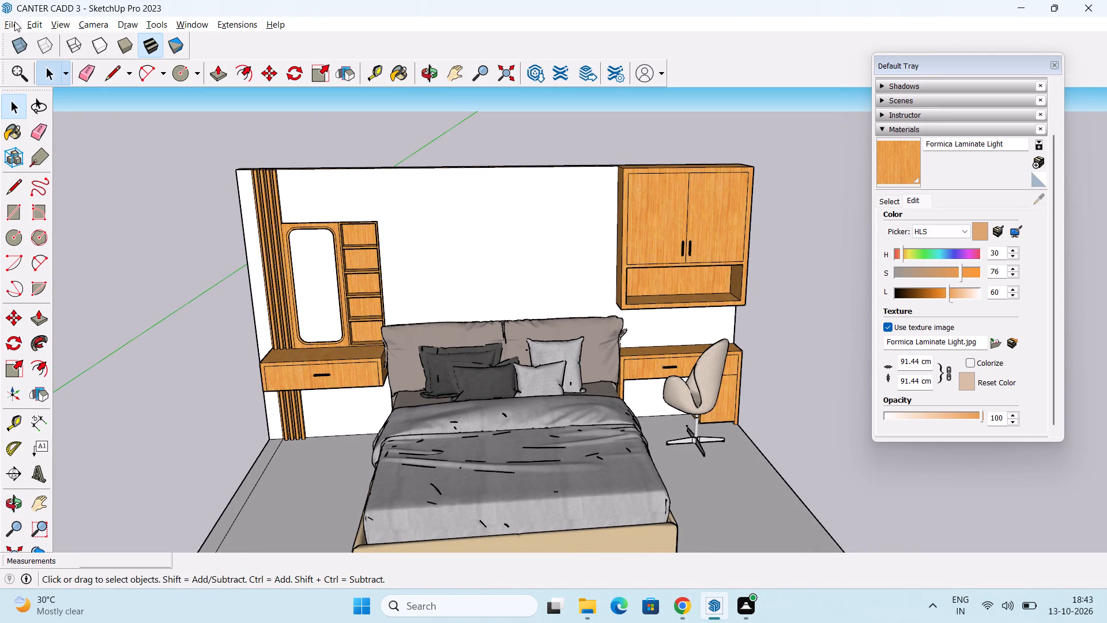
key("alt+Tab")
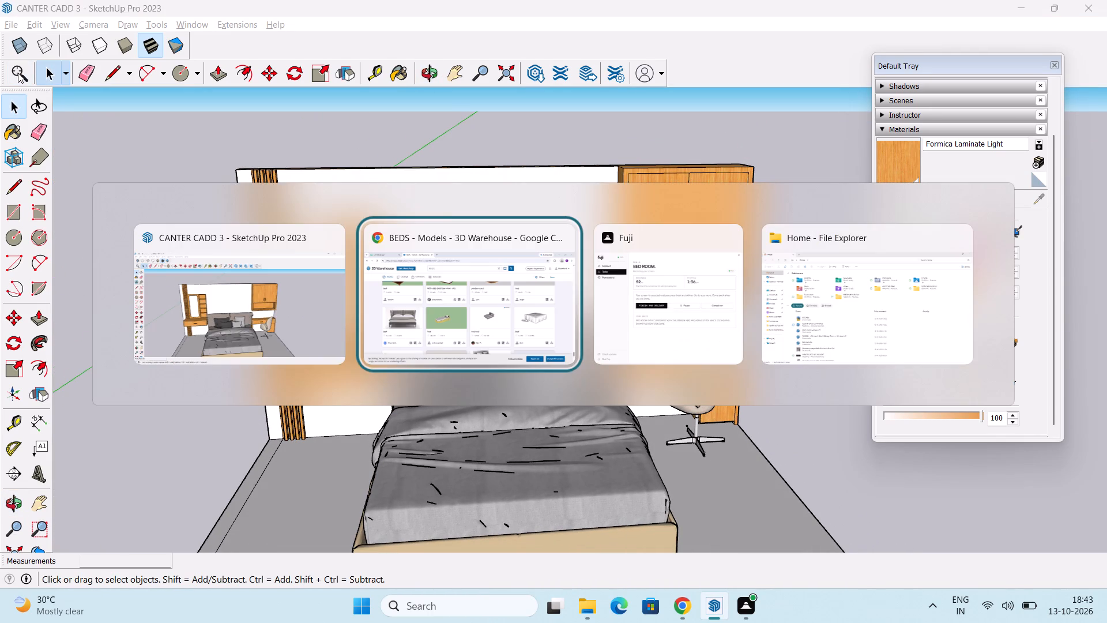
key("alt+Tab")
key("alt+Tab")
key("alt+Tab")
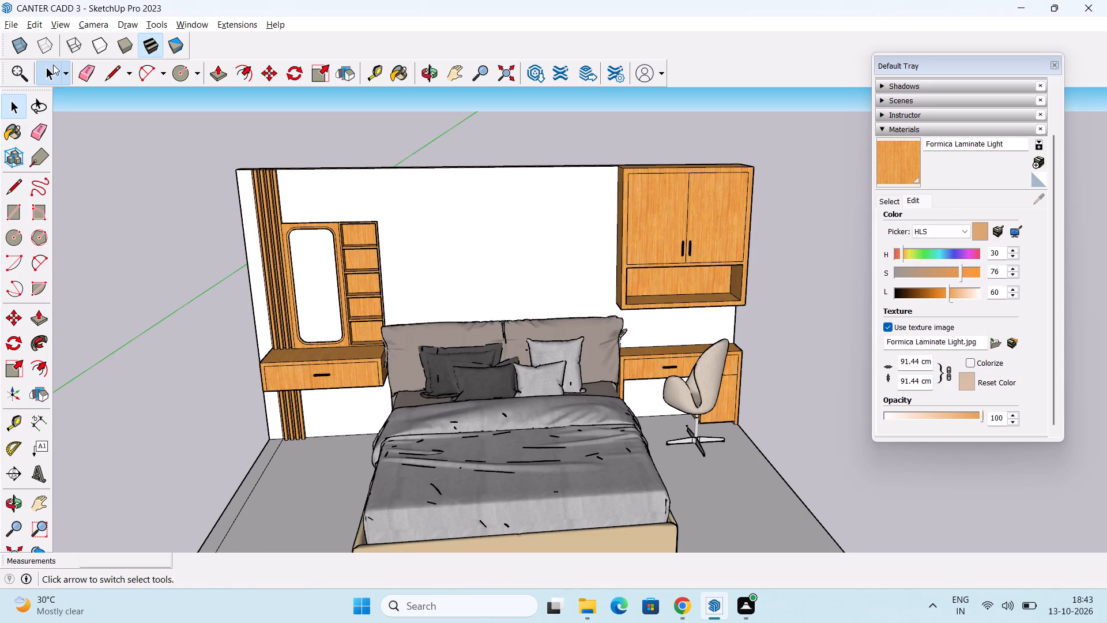
Import stool.skp from the Downloads folder and place it on the floor beneath the dressing unit's drawer.
left_click(13, 25)
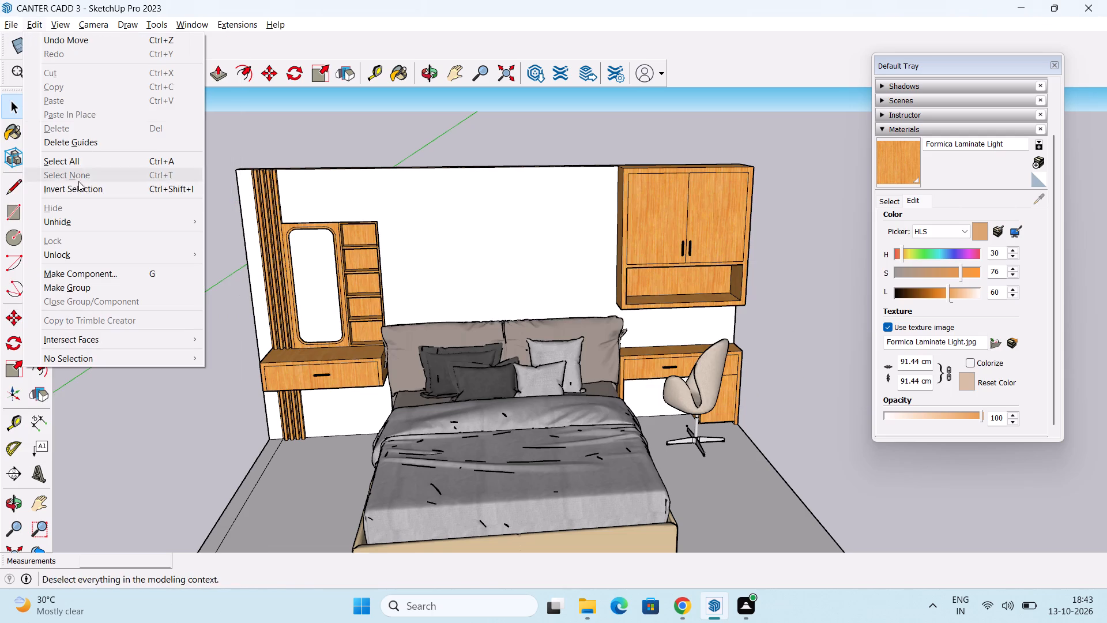
left_click(15, 22)
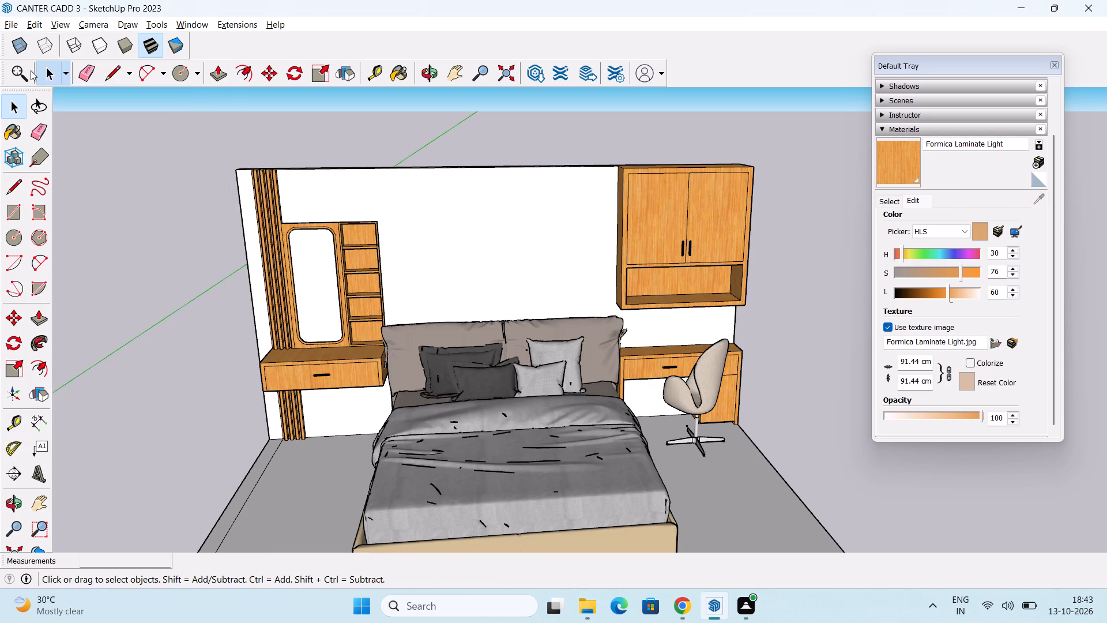
left_click(8, 29)
left_click(88, 241)
left_click(227, 307)
left_click(224, 315)
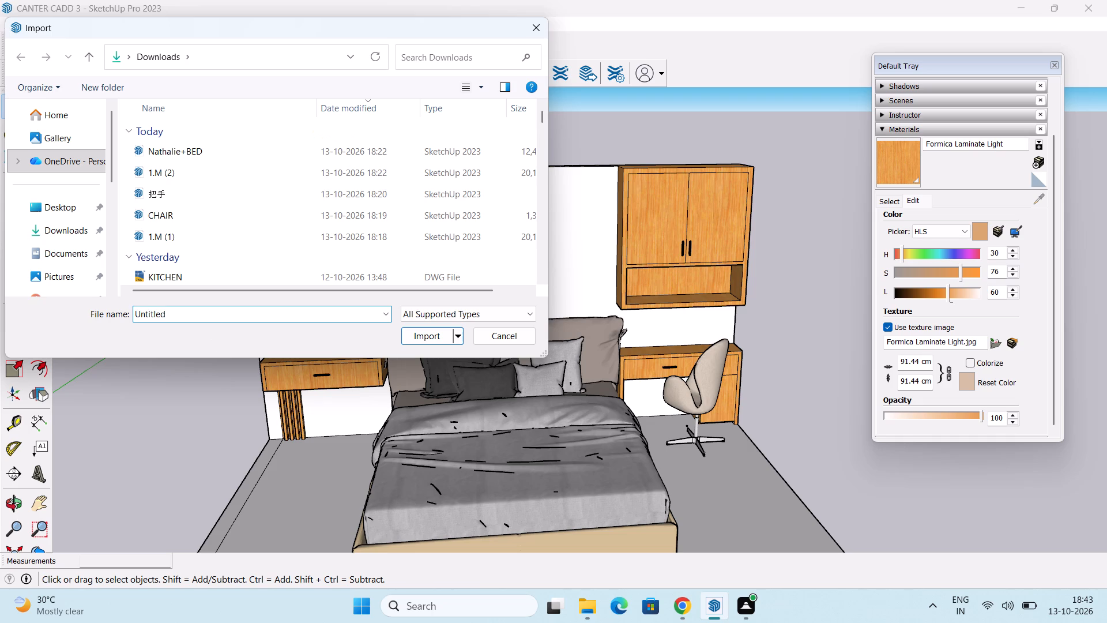
double_click(225, 313)
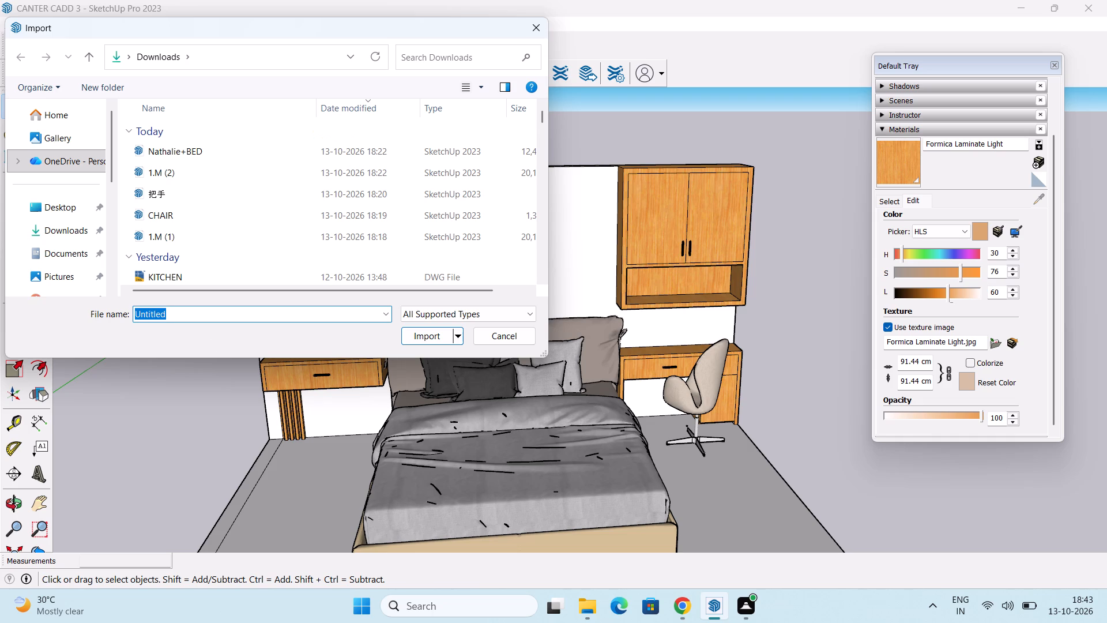
type("ST")
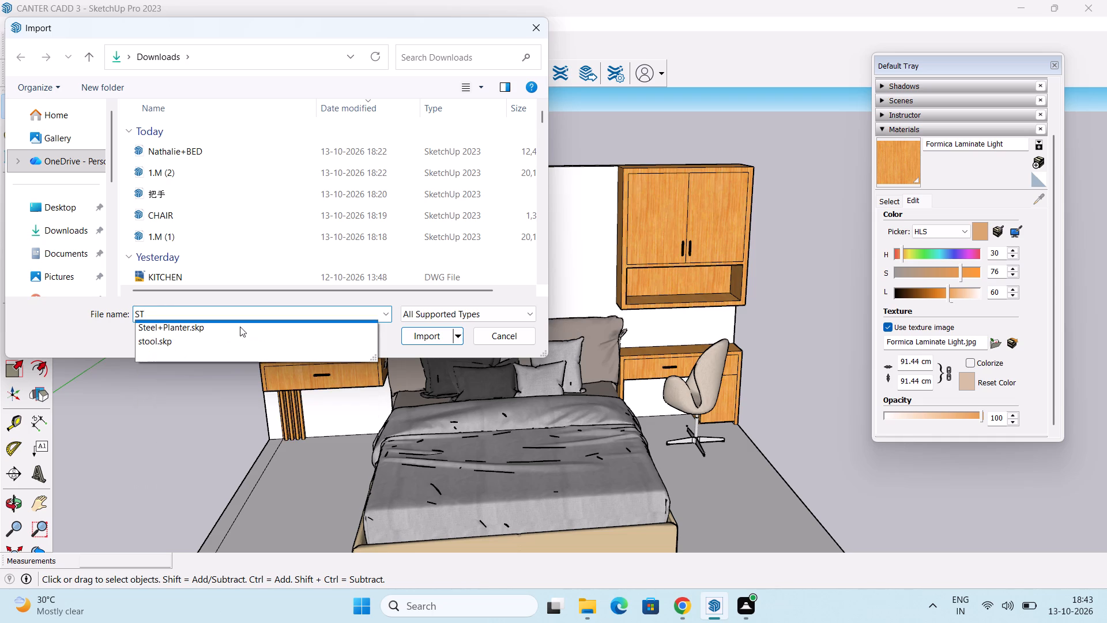
left_click(200, 343)
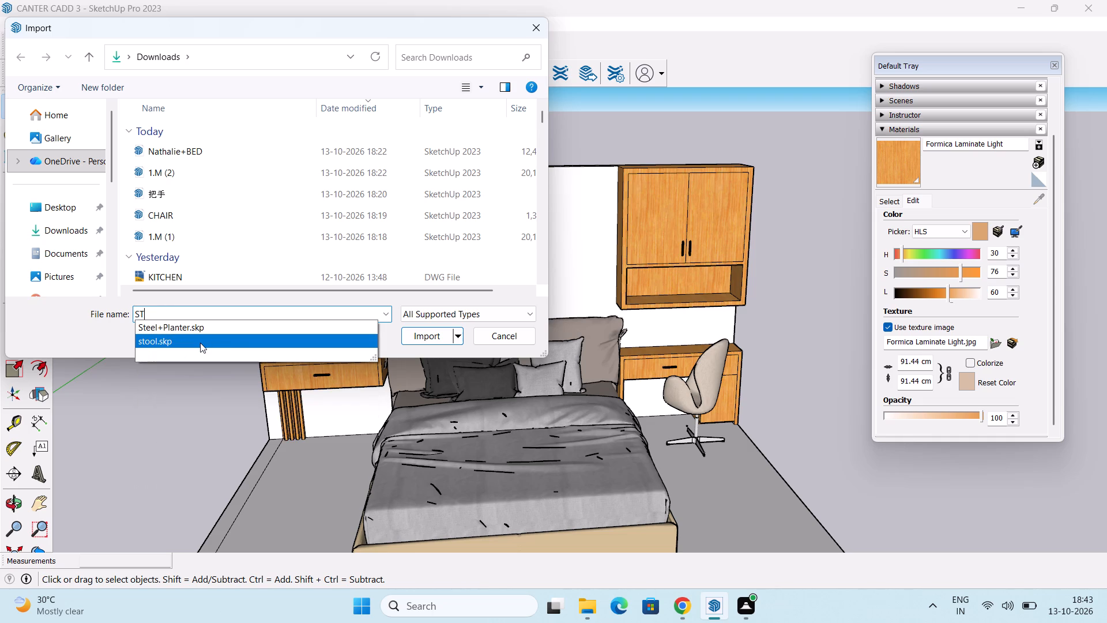
left_click(423, 334)
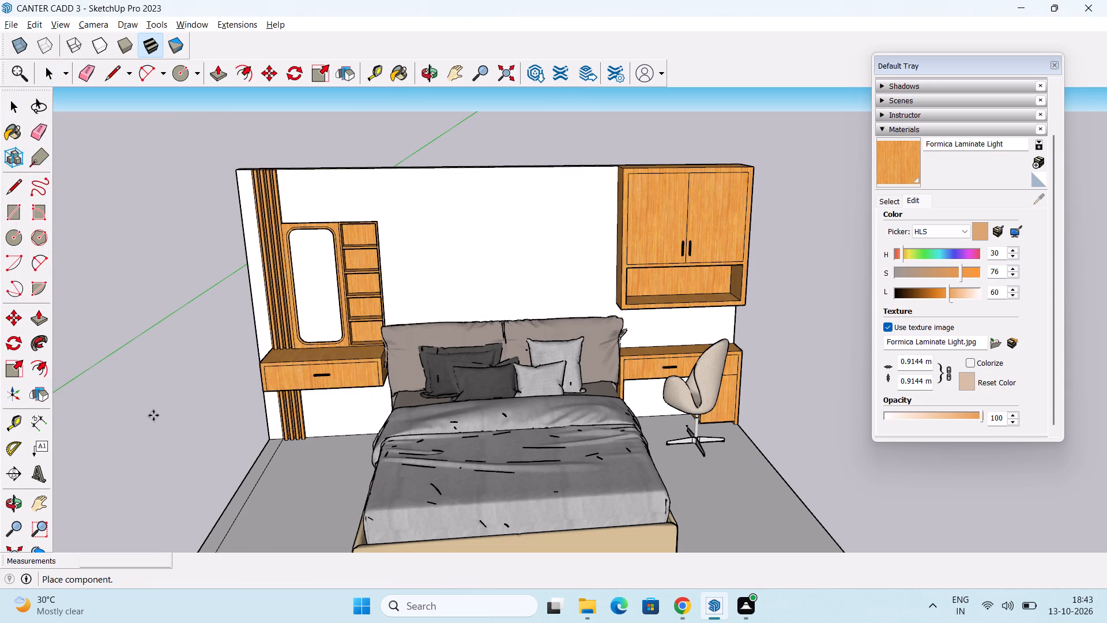
scroll(327, 439, "up", 6)
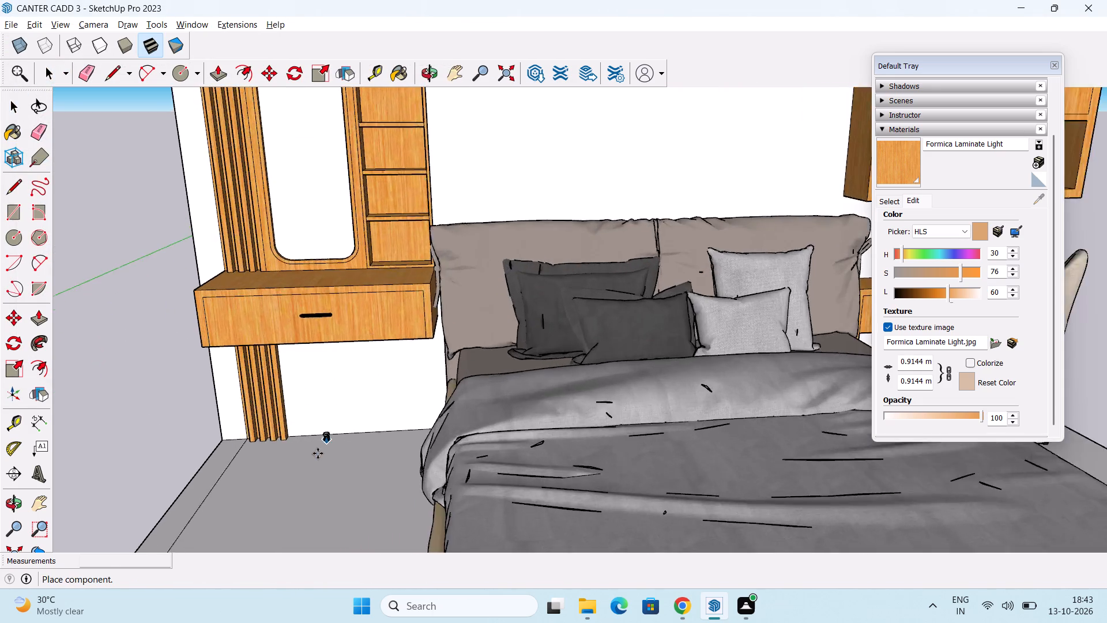
scroll(318, 453, "up", 3)
left_click(331, 449)
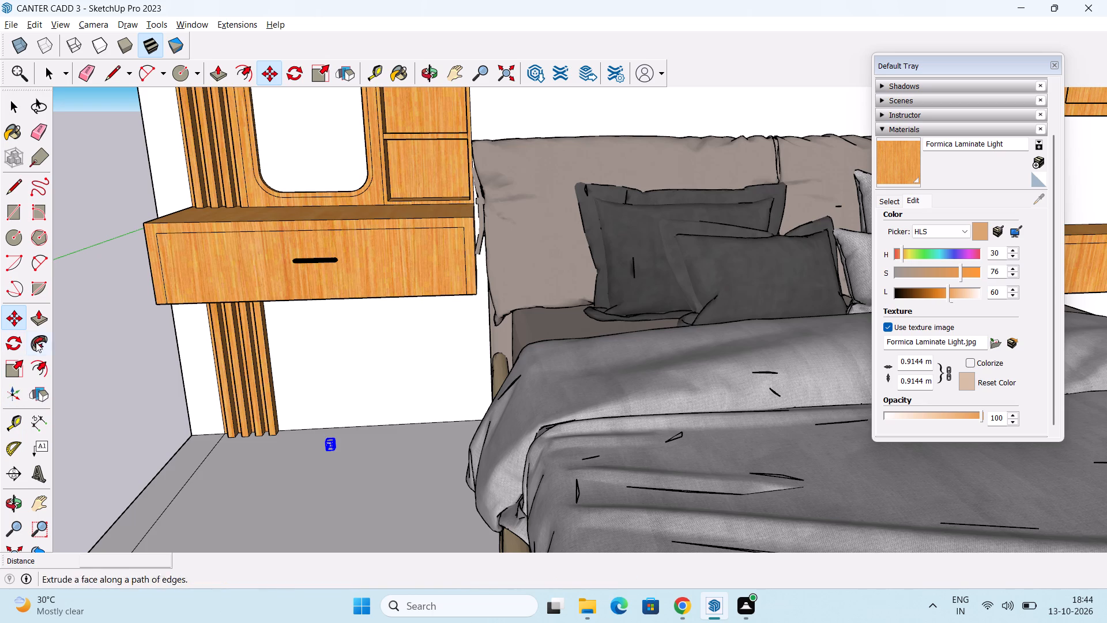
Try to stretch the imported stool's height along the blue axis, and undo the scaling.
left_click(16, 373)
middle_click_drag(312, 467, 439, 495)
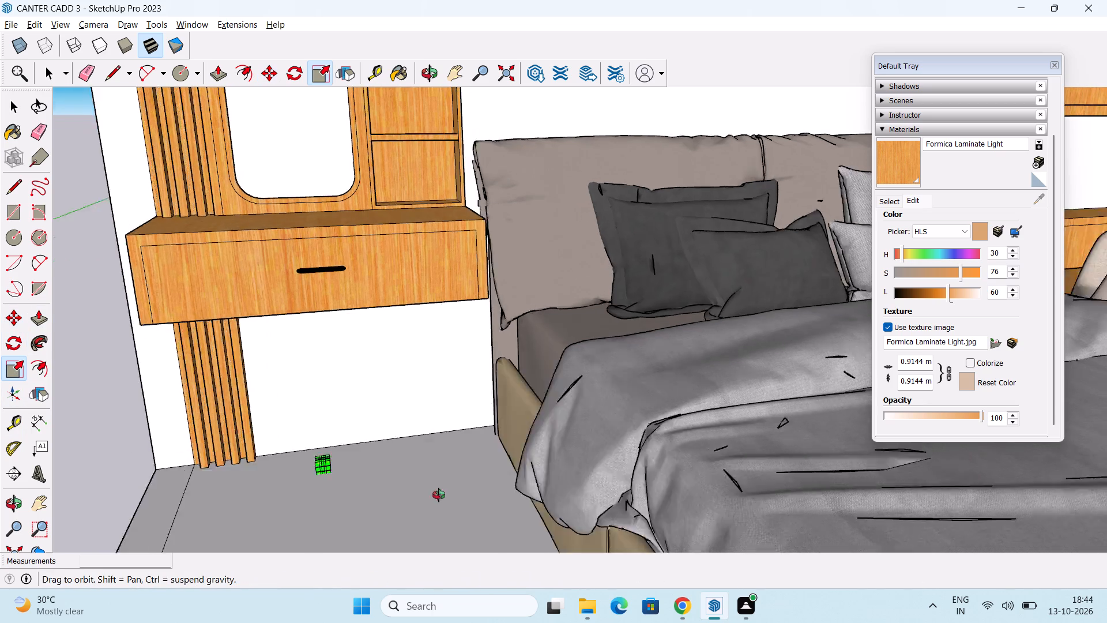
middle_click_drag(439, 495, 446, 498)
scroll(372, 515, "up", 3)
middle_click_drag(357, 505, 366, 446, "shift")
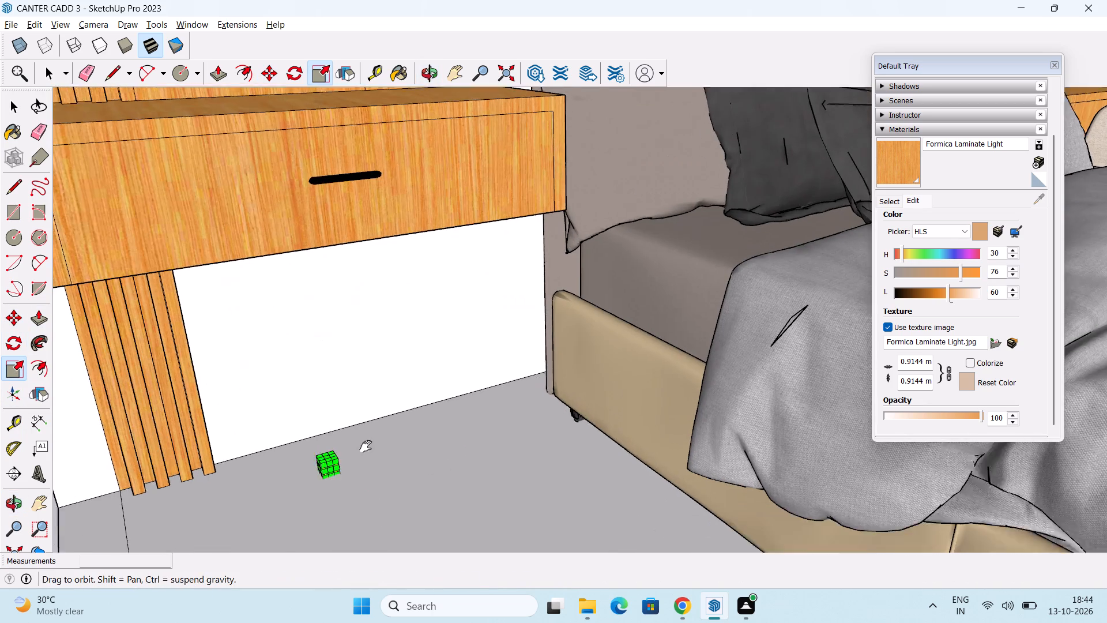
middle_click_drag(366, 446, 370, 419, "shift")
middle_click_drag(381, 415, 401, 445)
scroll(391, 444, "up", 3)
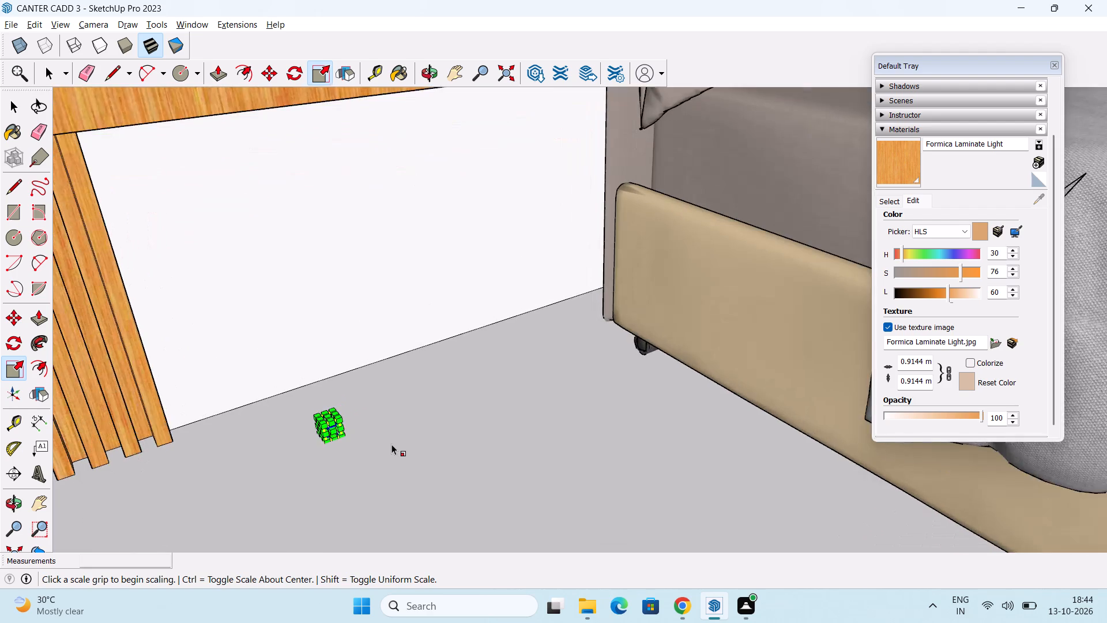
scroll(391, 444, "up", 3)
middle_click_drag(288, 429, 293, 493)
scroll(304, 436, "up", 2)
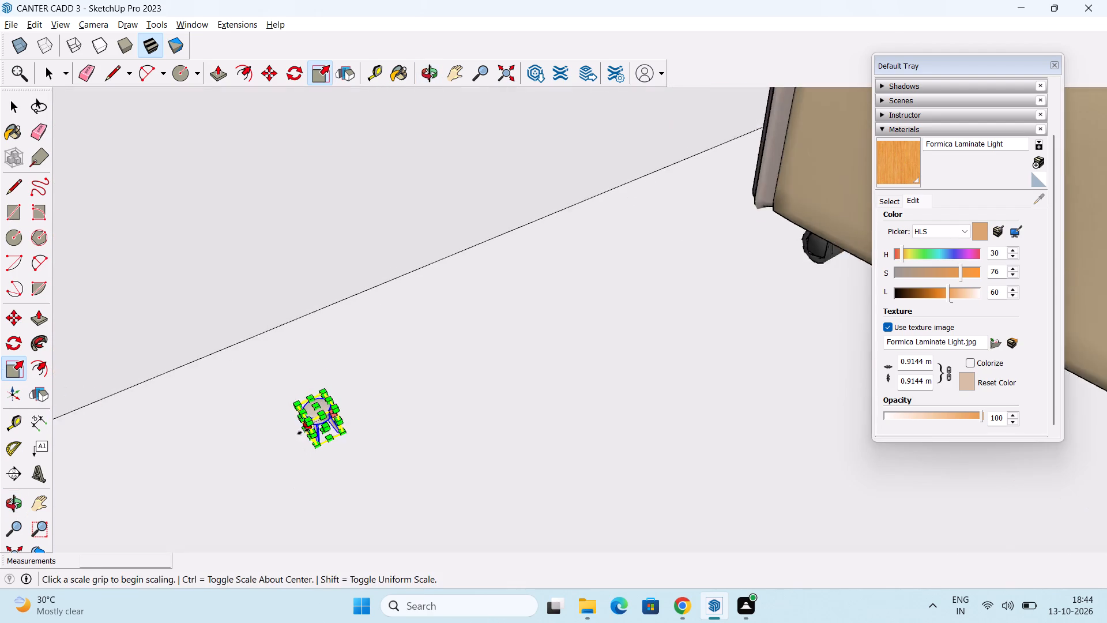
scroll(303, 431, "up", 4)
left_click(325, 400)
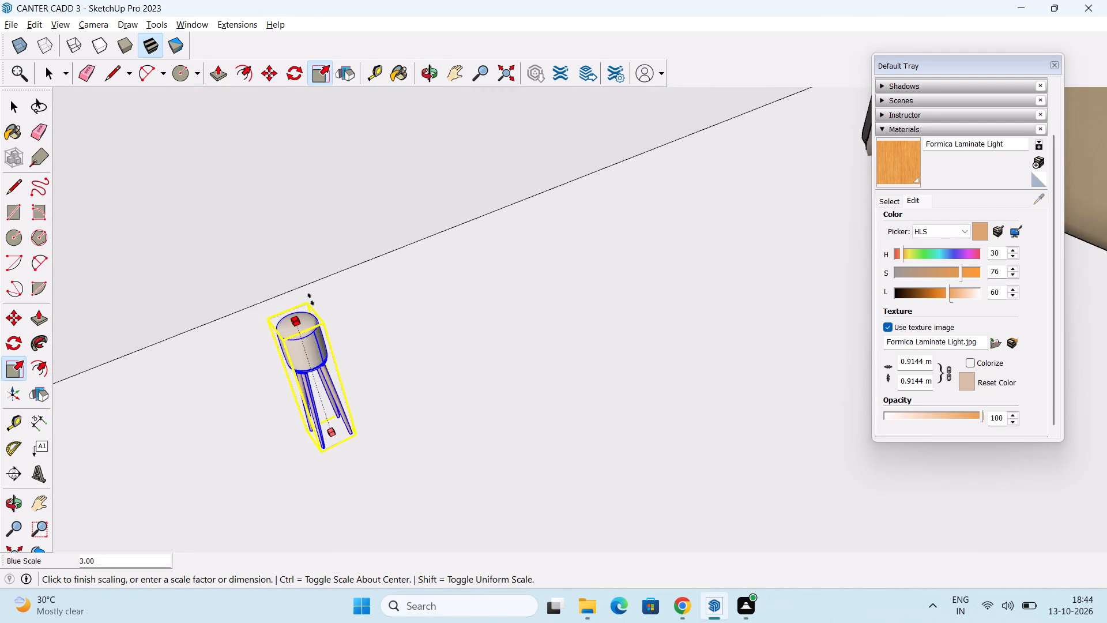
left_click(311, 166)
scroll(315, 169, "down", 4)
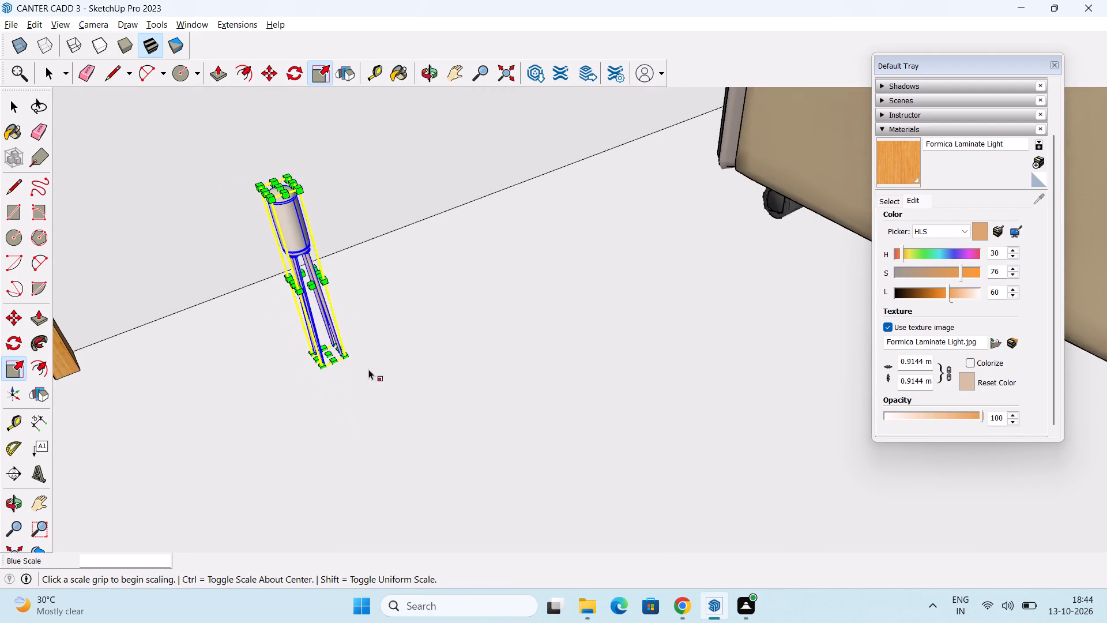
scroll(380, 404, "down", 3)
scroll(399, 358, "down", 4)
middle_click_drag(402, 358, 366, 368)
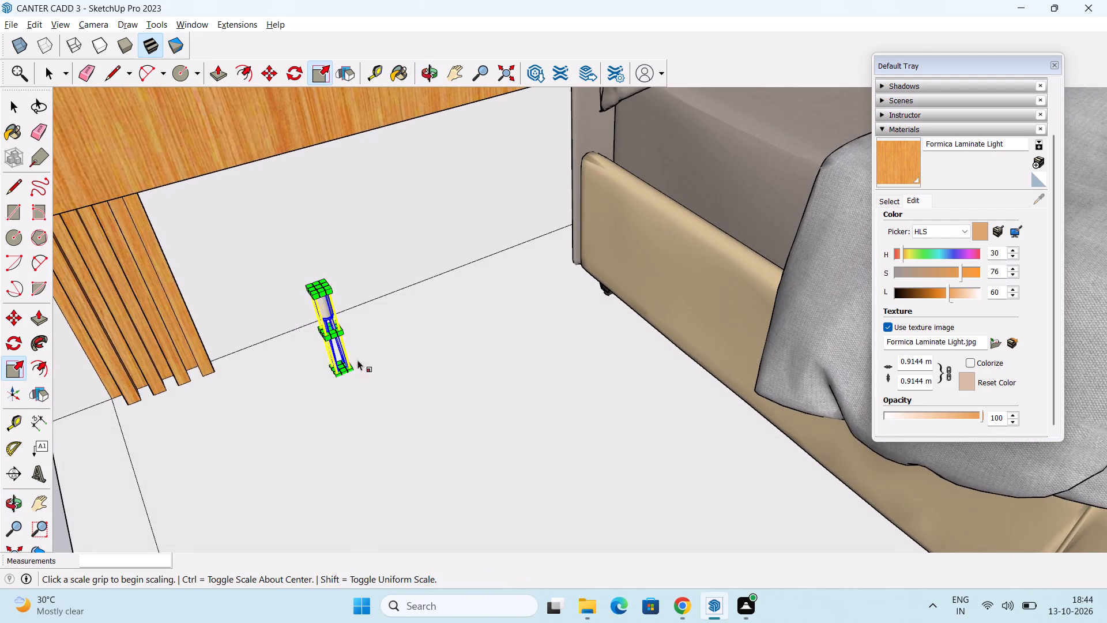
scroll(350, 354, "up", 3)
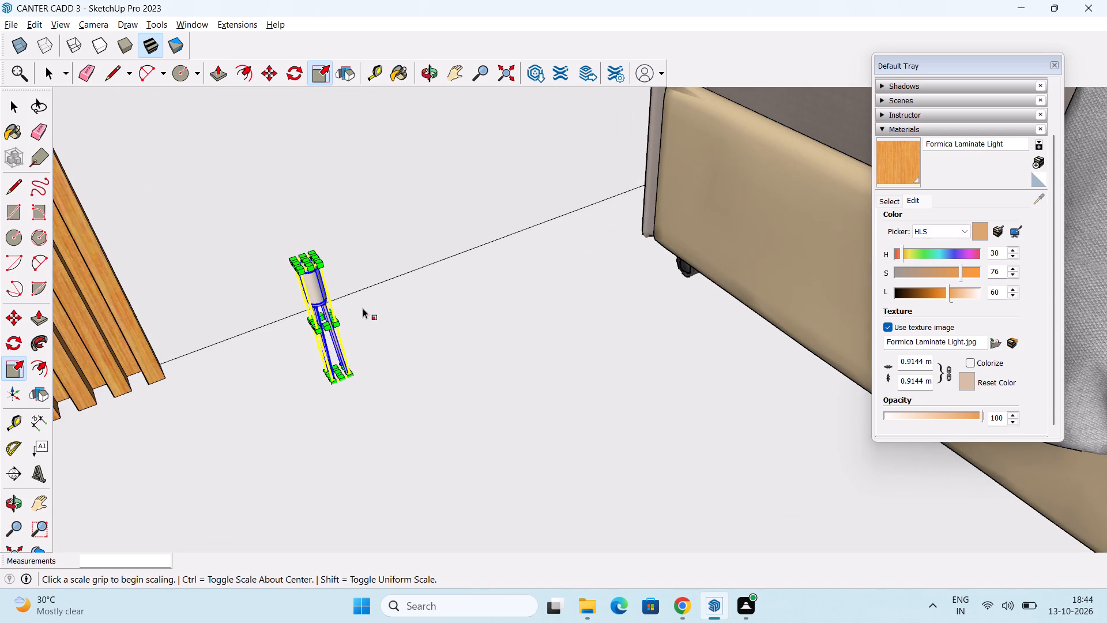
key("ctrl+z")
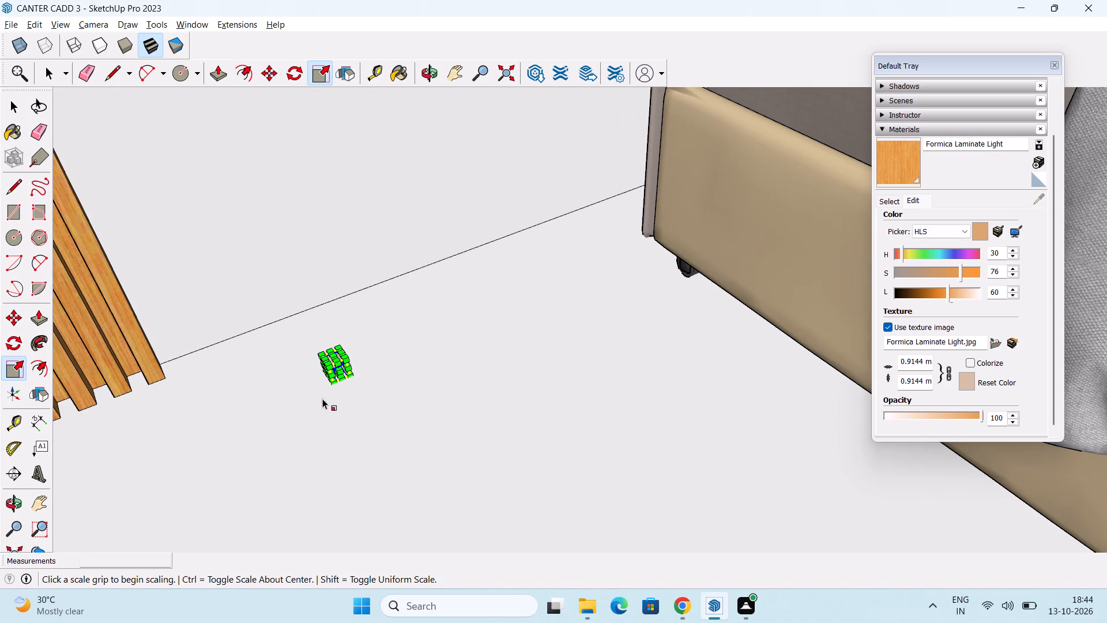
Scale the stool's height by 9.50 along the blue axis, keeping its base on the floor.
scroll(322, 399, "up", 3)
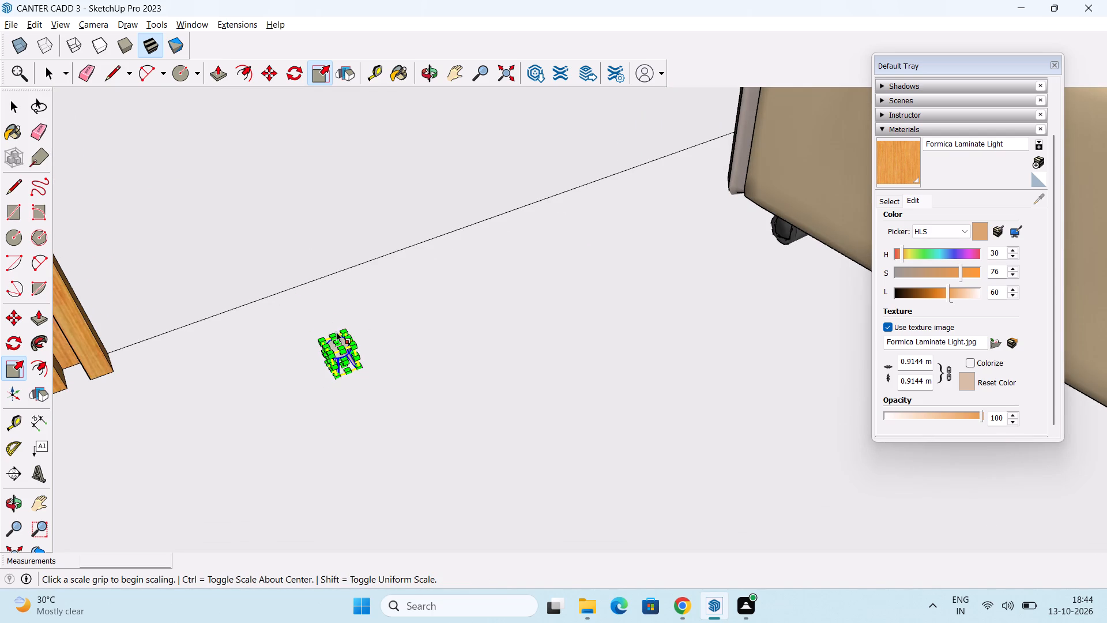
left_click_drag(336, 340, 318, 96)
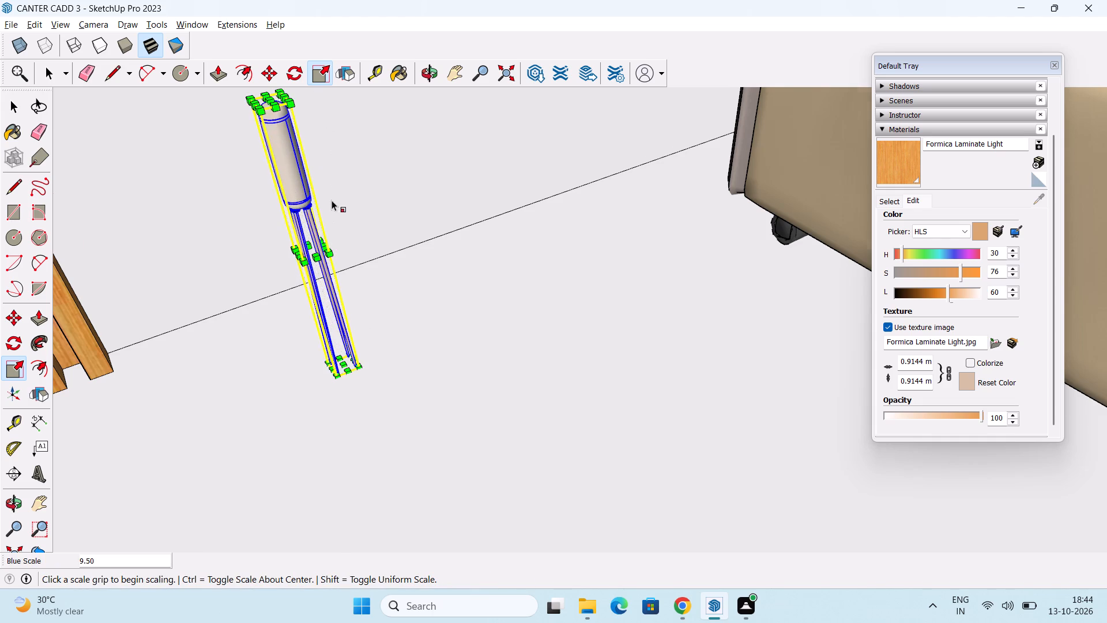
scroll(332, 201, "down", 6)
middle_click_drag(345, 246, 325, 358)
scroll(319, 353, "up", 3)
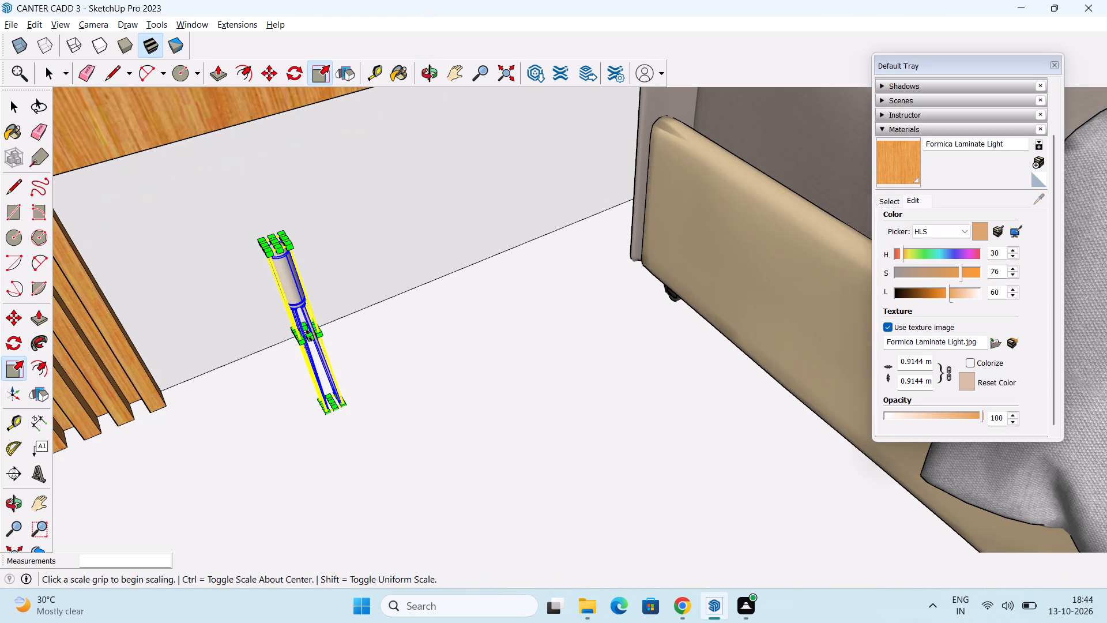
Enlarge the stool's depth along the green axis and its width about 9 times along the red axis, giving a round seat.
left_click_drag(312, 337, 356, 464)
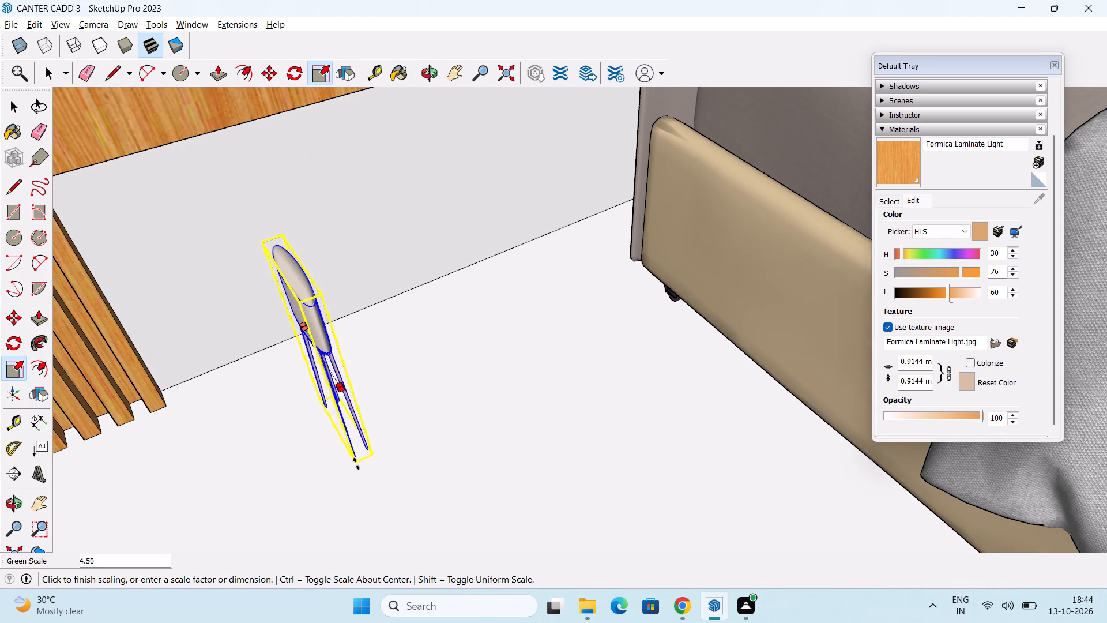
left_click_drag(356, 464, 377, 492)
middle_click_drag(409, 422, 293, 418)
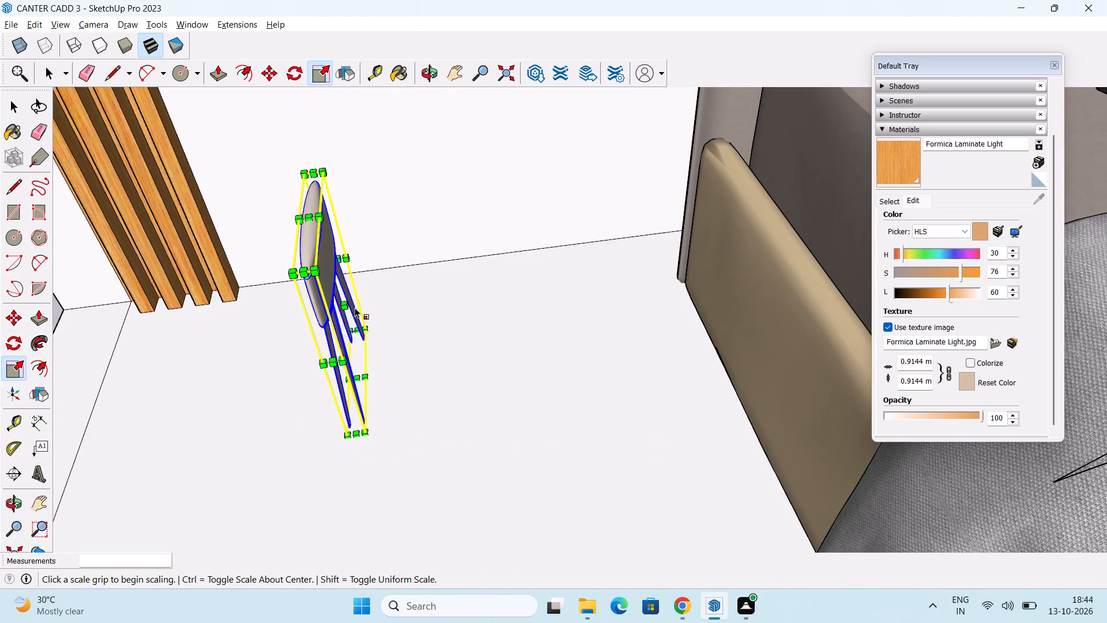
left_click_drag(348, 307, 493, 298)
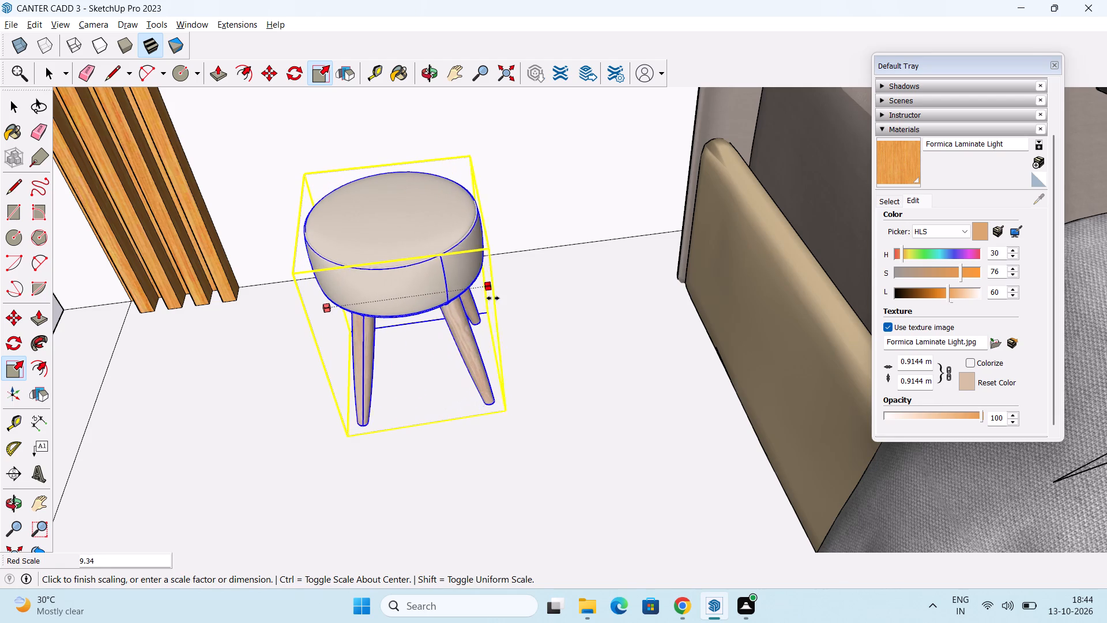
left_click_drag(493, 298, 490, 302)
scroll(484, 302, "down", 7)
left_click_drag(472, 307, 456, 359)
Enlarge the stool further, scaling its height by 1.43 and depth by 2.25, and widen it along the red axis to match.
middle_click_drag(456, 357, 461, 221)
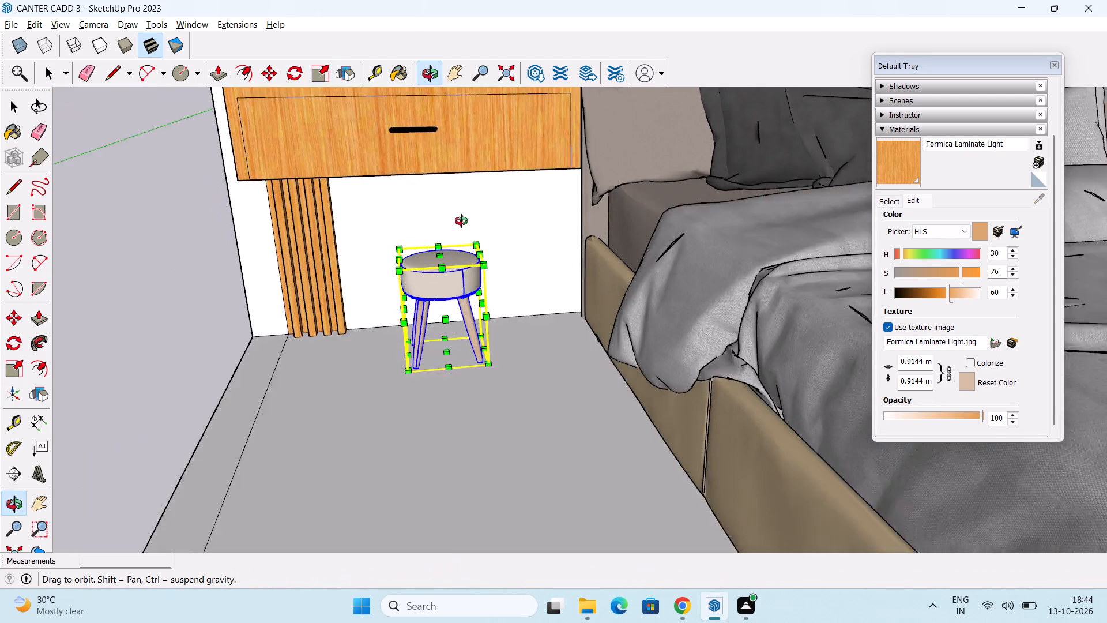
middle_click_drag(461, 221, 518, 374)
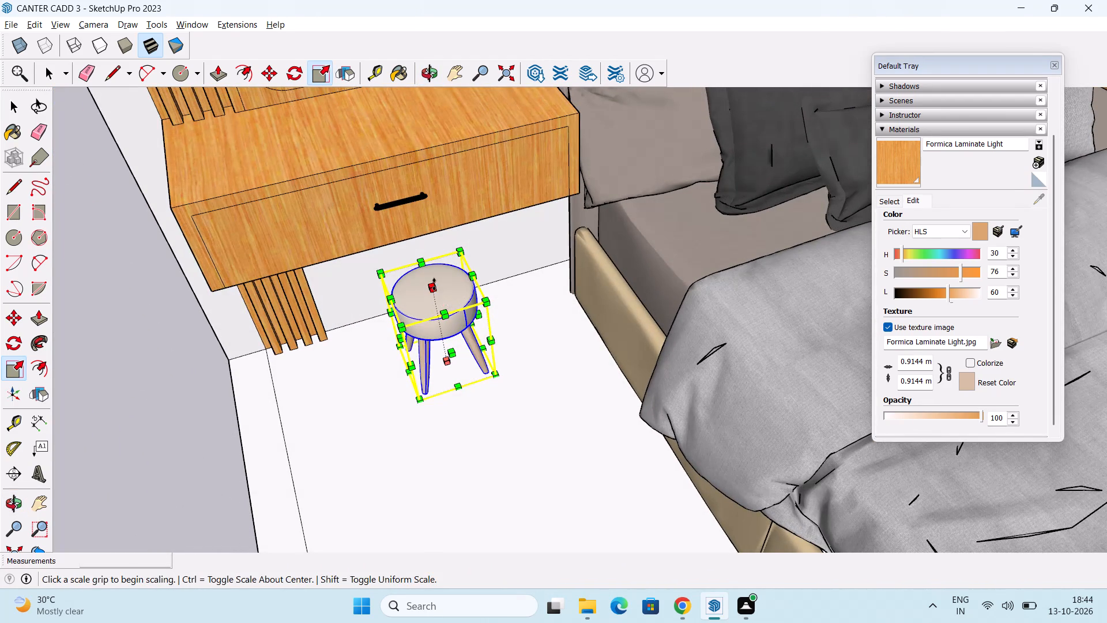
left_click_drag(434, 284, 436, 234)
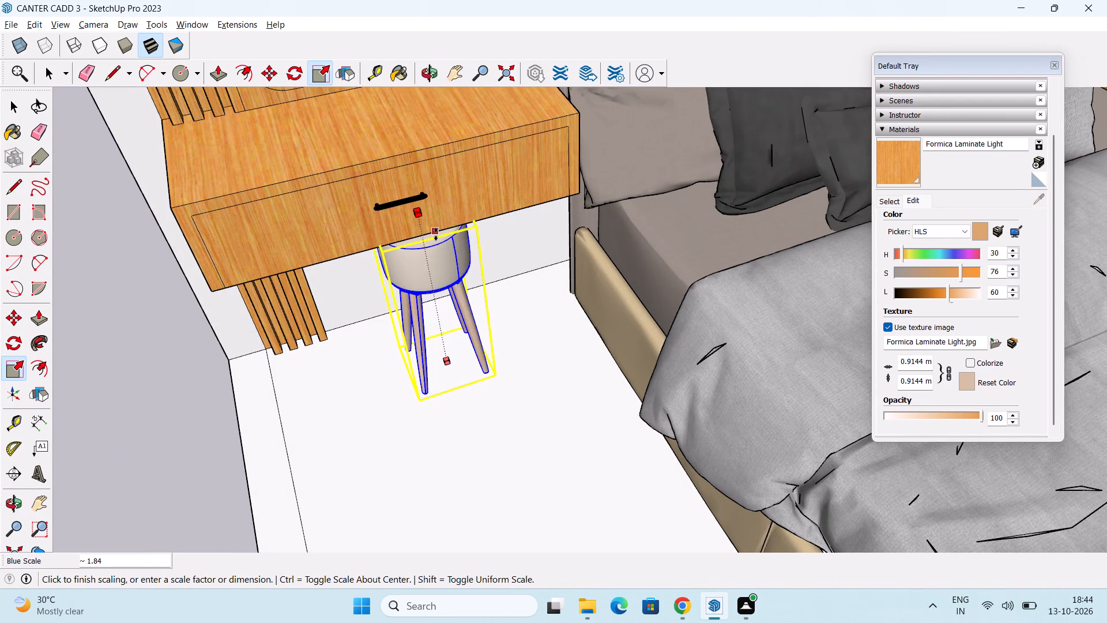
left_click_drag(436, 234, 438, 249)
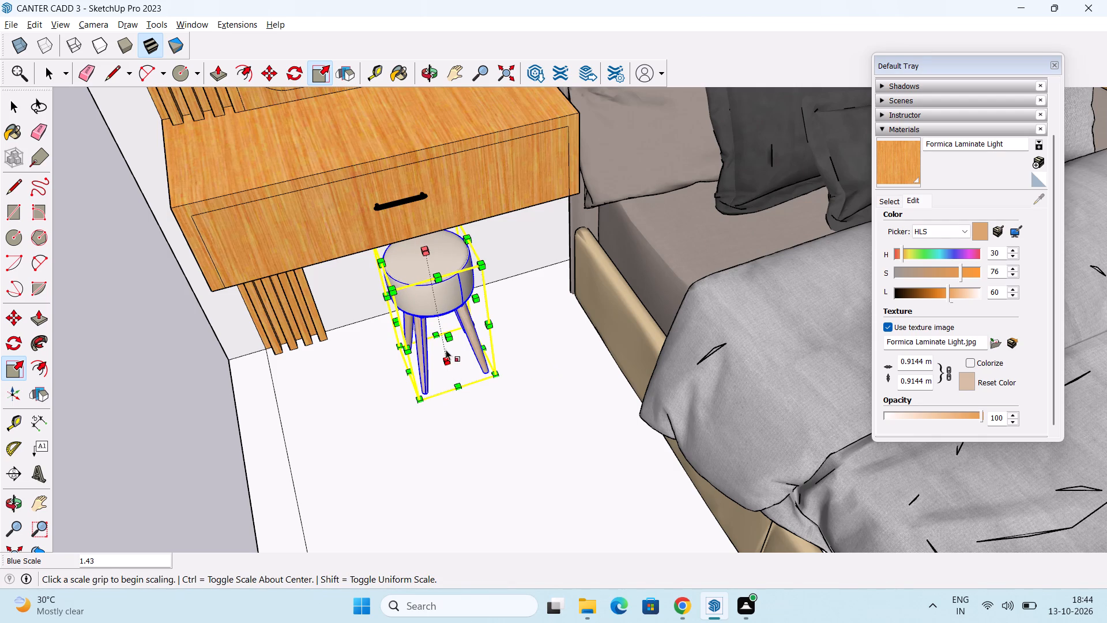
left_click_drag(447, 339, 480, 415)
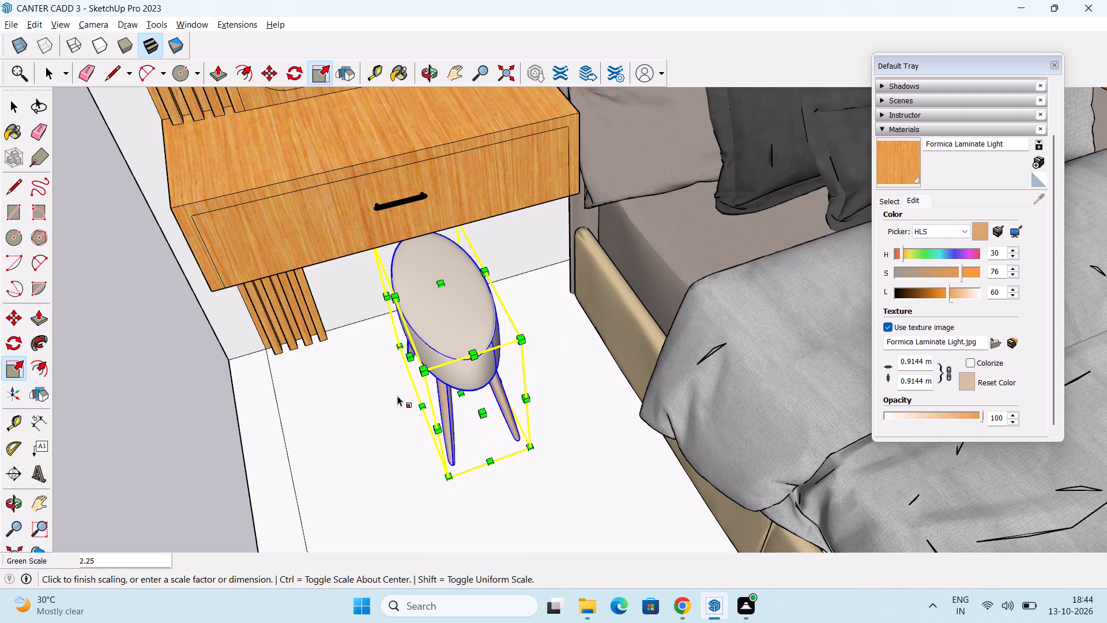
left_click_drag(408, 358, 360, 385)
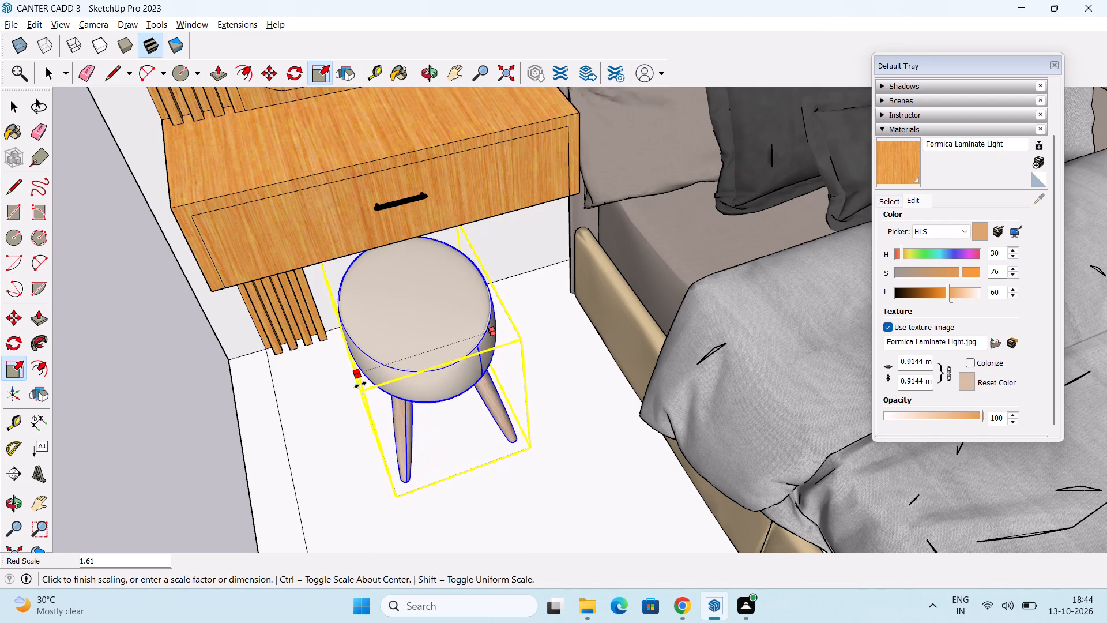
left_click_drag(360, 385, 346, 391)
Examine the enlarged stool's size and position beneath the dressing unit from several angles.
middle_click_drag(384, 415, 318, 333)
scroll(343, 292, "down", 3)
scroll(408, 324, "down", 3)
middle_click_drag(402, 371, 298, 303)
middle_click_drag(372, 302, 447, 314)
key("space")
middle_click_drag(430, 377, 484, 479)
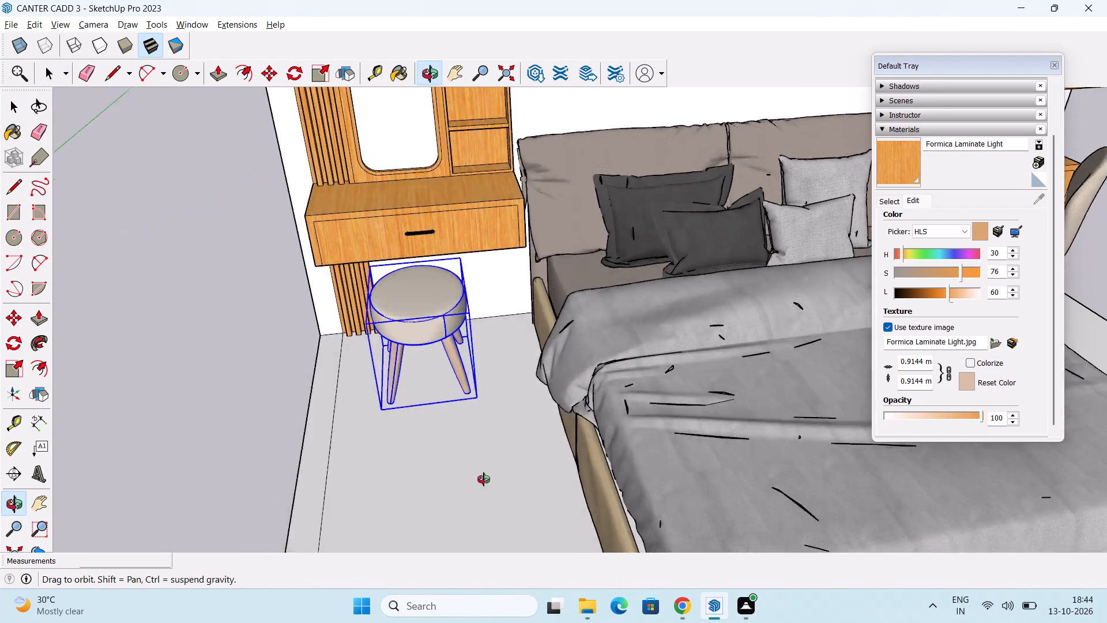
middle_click_drag(484, 479, 479, 496)
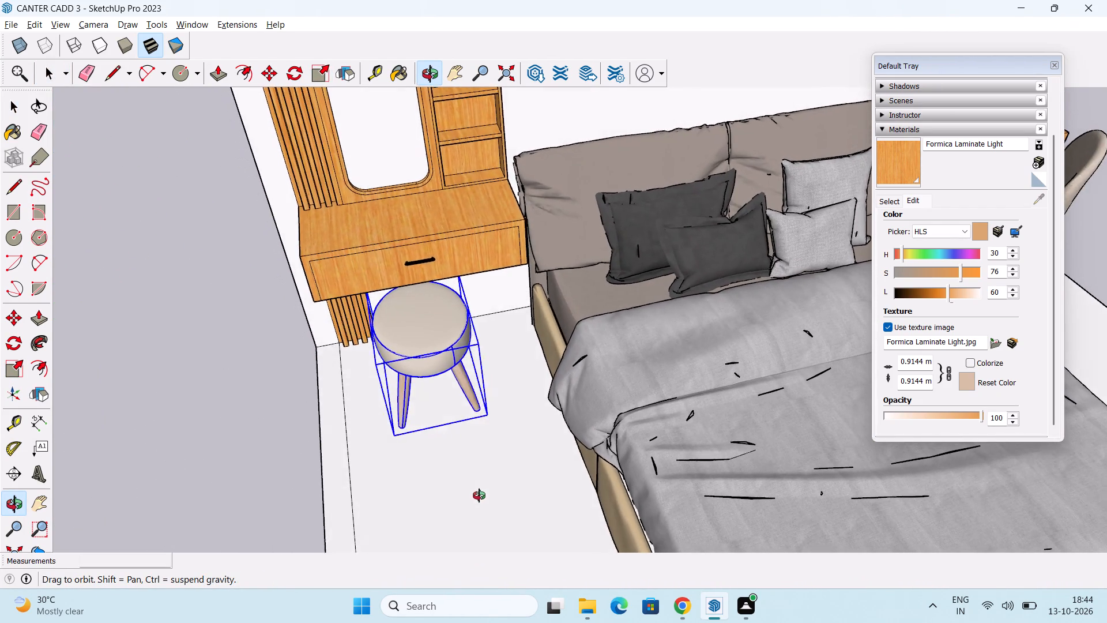
Move the stool about 5 5/8" along the red axis towards the bed, keeping it beneath the dressing unit.
middle_click_drag(479, 496, 465, 395)
scroll(487, 398, "down", 1)
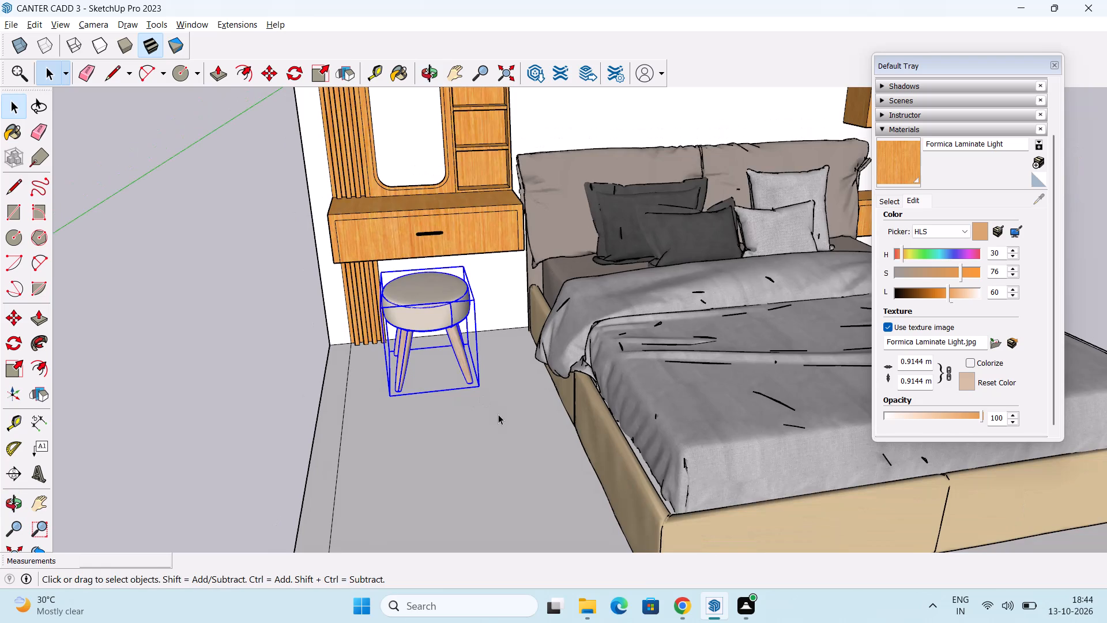
key("m")
scroll(453, 382, "up", 4)
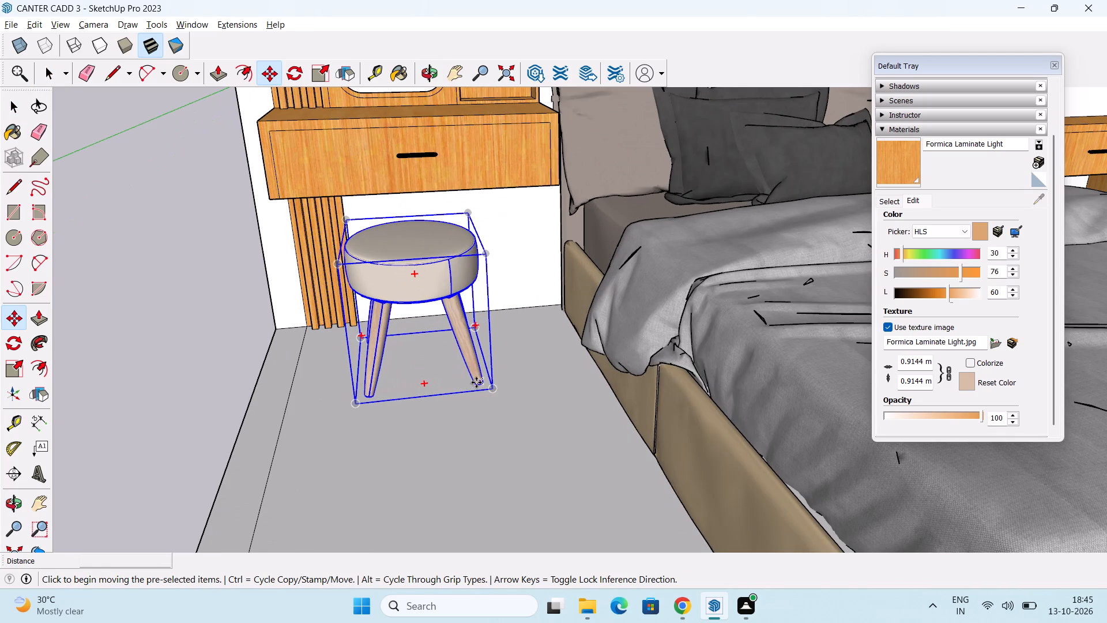
left_click(470, 384)
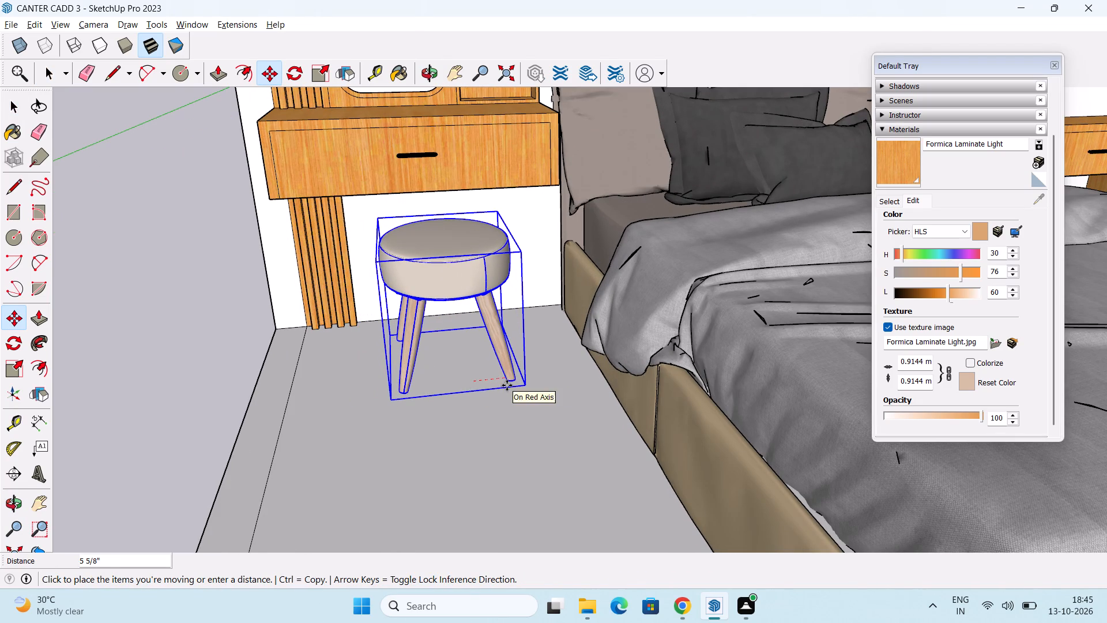
left_click(510, 385)
scroll(481, 338, "down", 1)
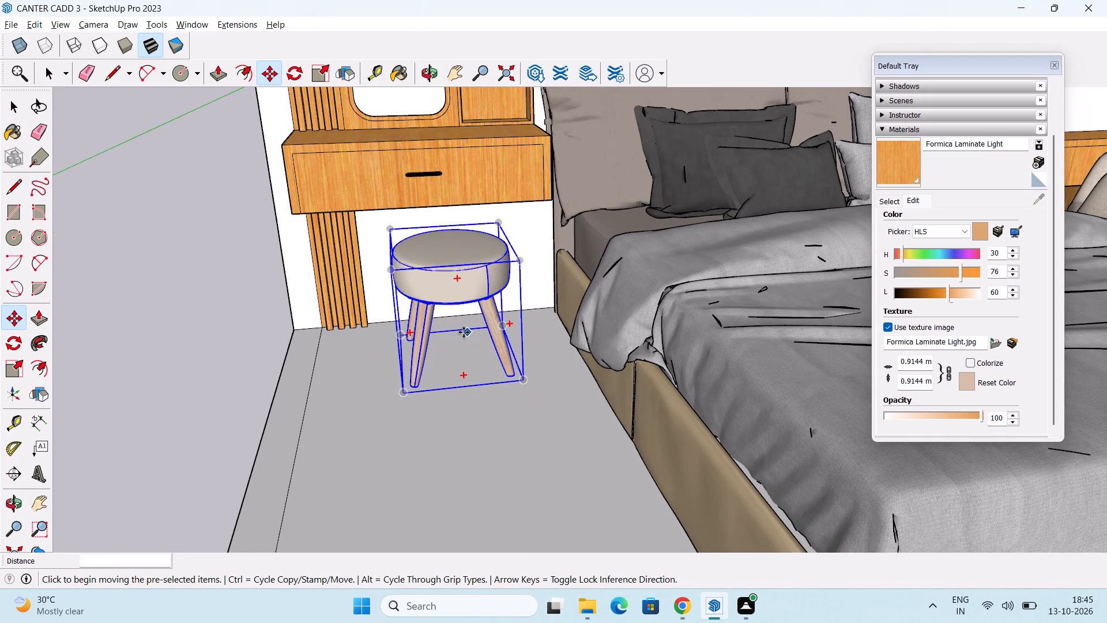
key("space")
left_click(224, 297)
Examine the stool's placement and the overall furniture arrangement of the bedroom from several angles.
scroll(274, 298, "down", 3)
middle_click_drag(379, 355, 368, 284)
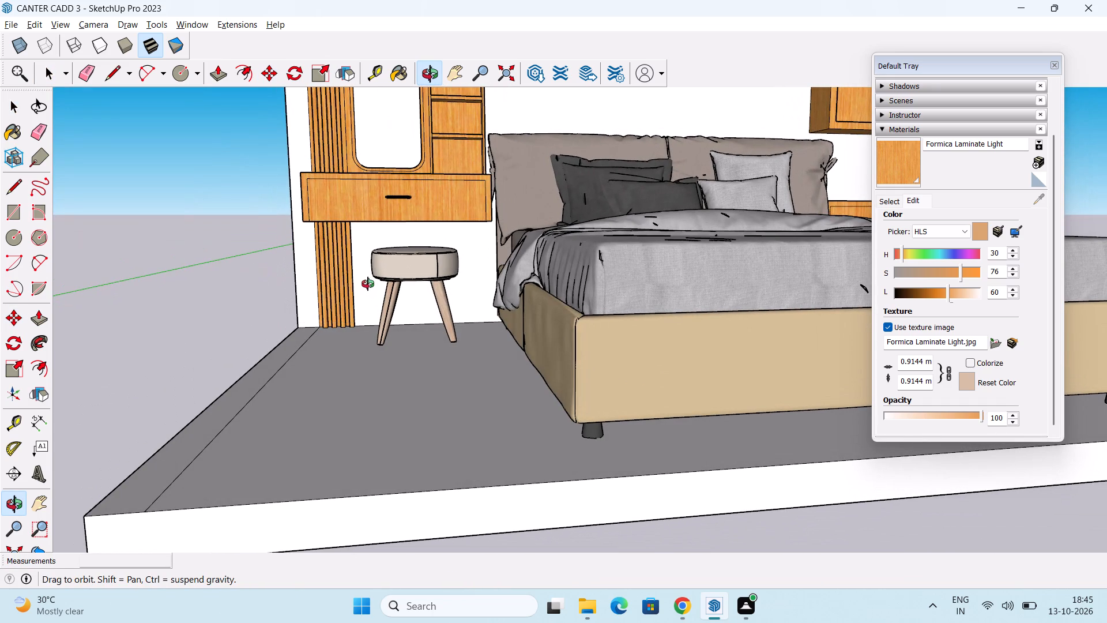
middle_click_drag(368, 284, 370, 271)
scroll(413, 265, "down", 1)
middle_click_drag(422, 268, 403, 326)
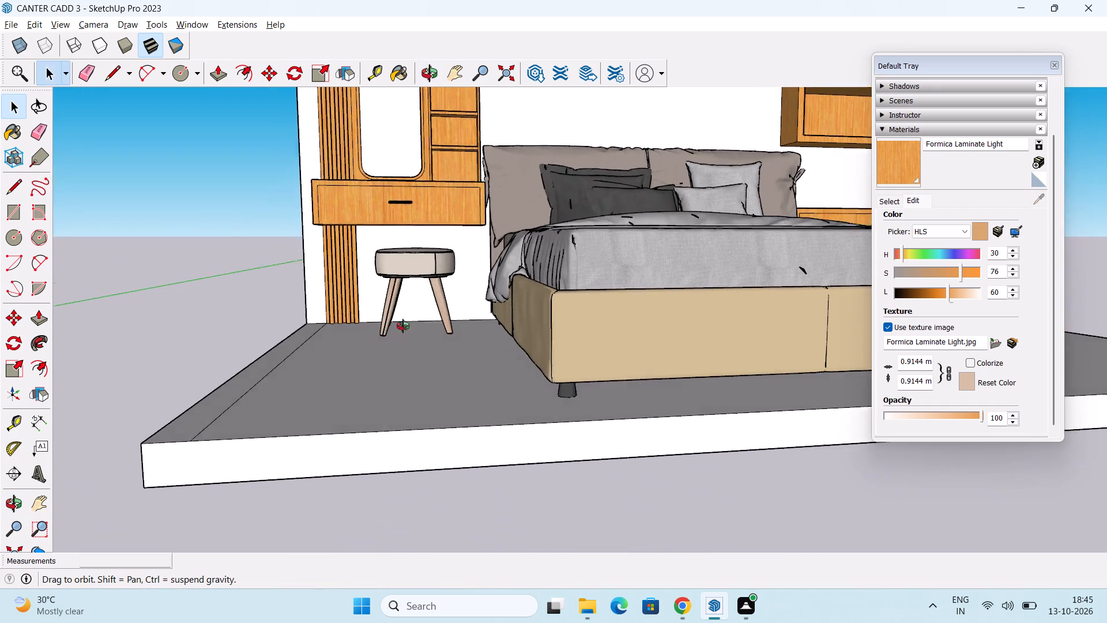
middle_click_drag(403, 326, 436, 384)
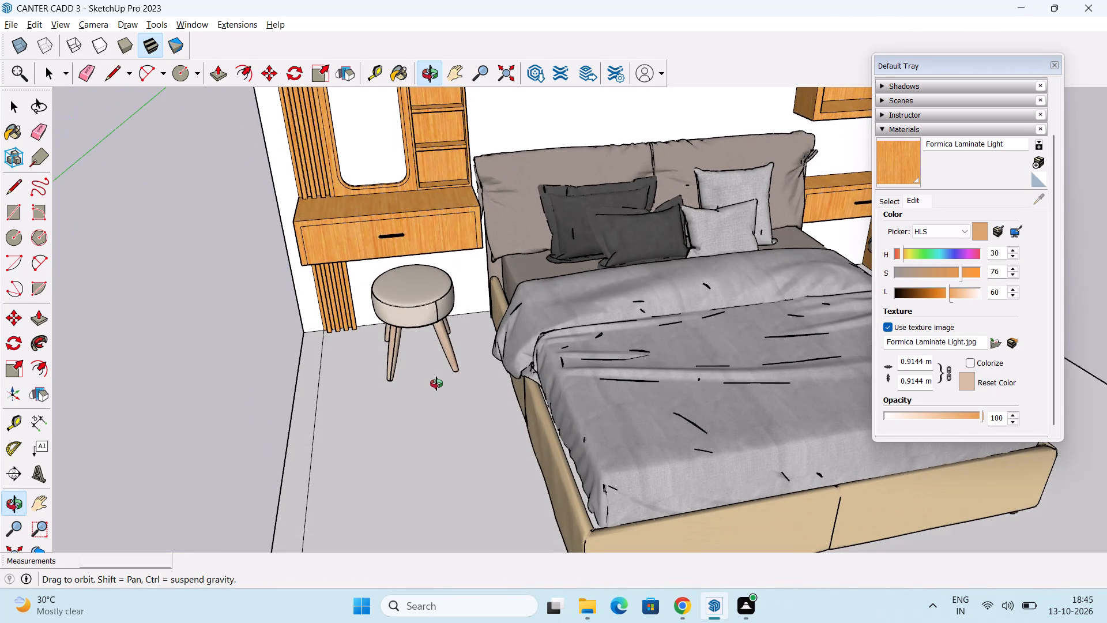
middle_click_drag(436, 384, 437, 380)
scroll(459, 338, "up", 1)
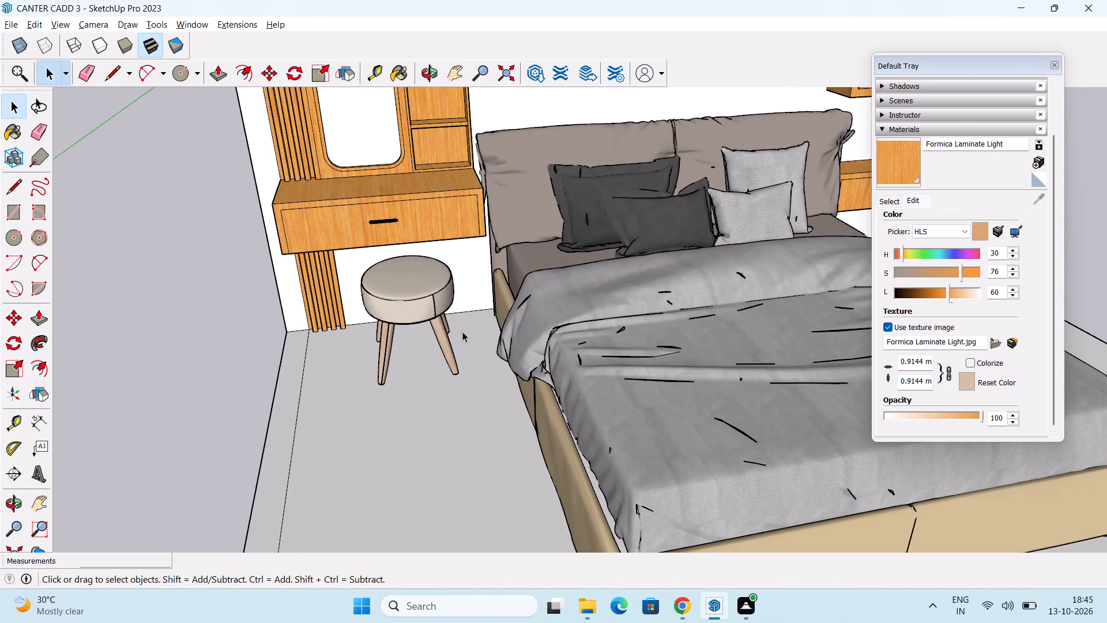
scroll(477, 294, "down", 3)
middle_click_drag(531, 297, 379, 316, "shift")
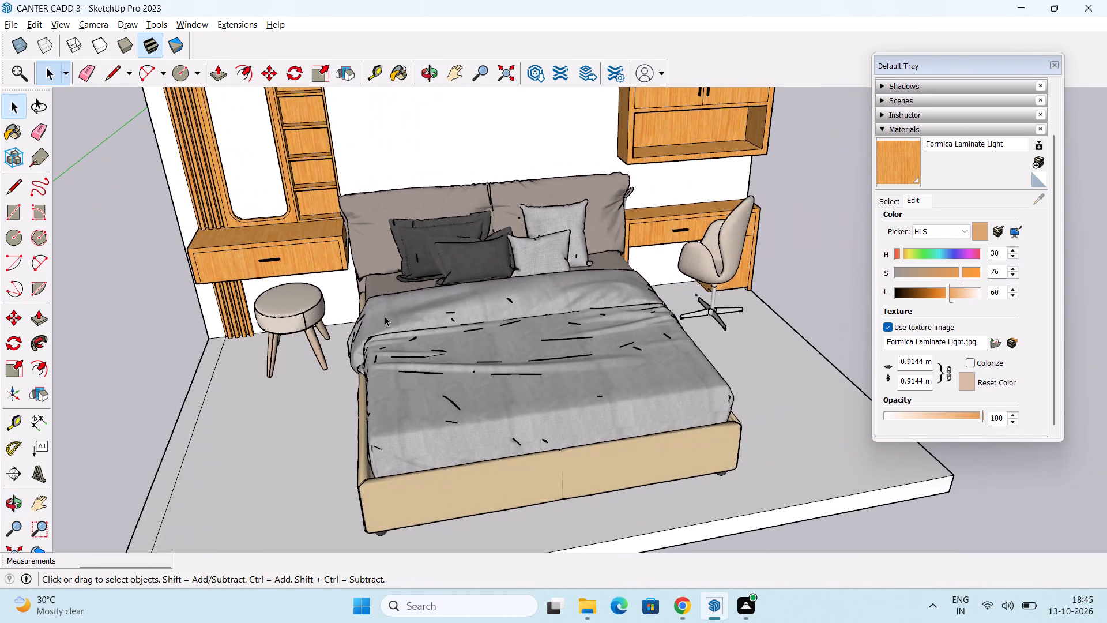
scroll(390, 298, "down", 1)
middle_click_drag(406, 289, 402, 334)
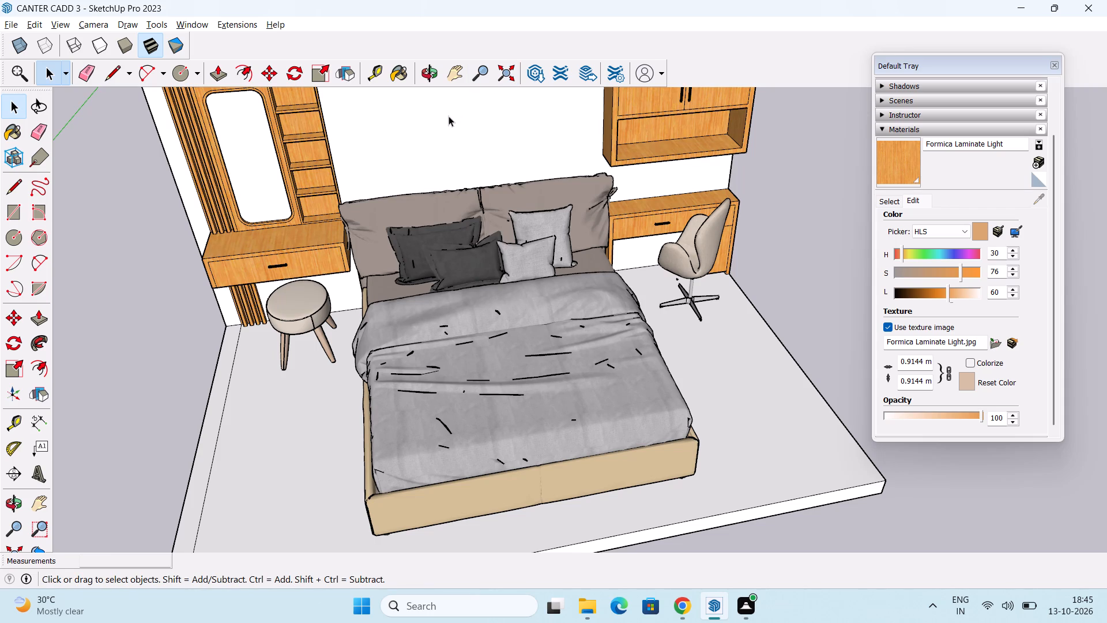
middle_click_drag(451, 117, 525, 138)
scroll(525, 138, "down", 2)
middle_click_drag(525, 138, 470, 261)
middle_click_drag(488, 277, 483, 265)
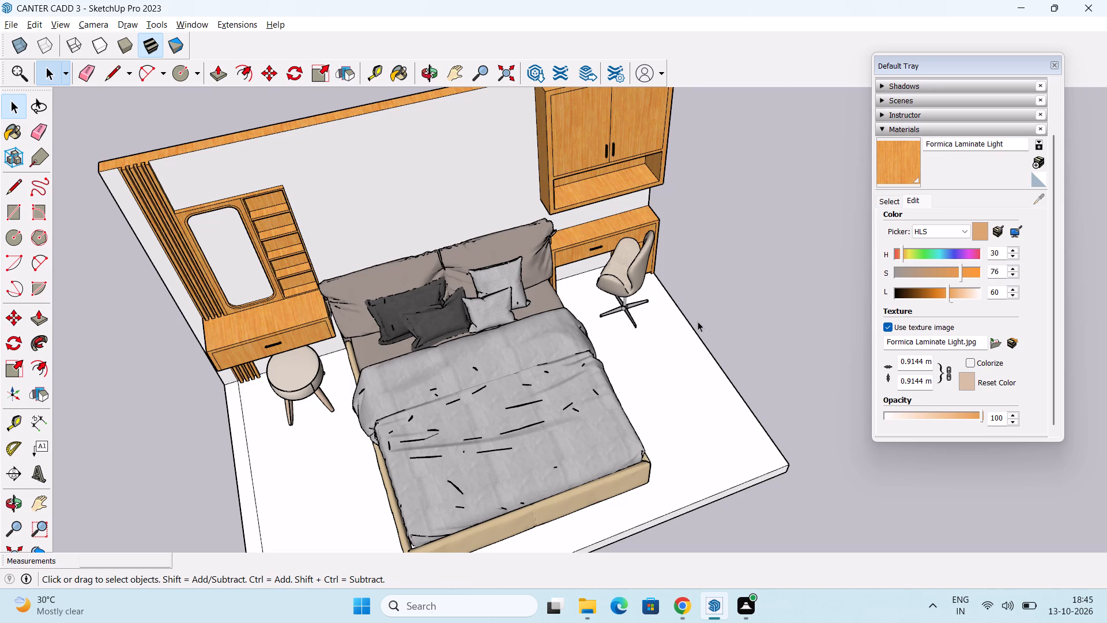
middle_click_drag(698, 321, 676, 303)
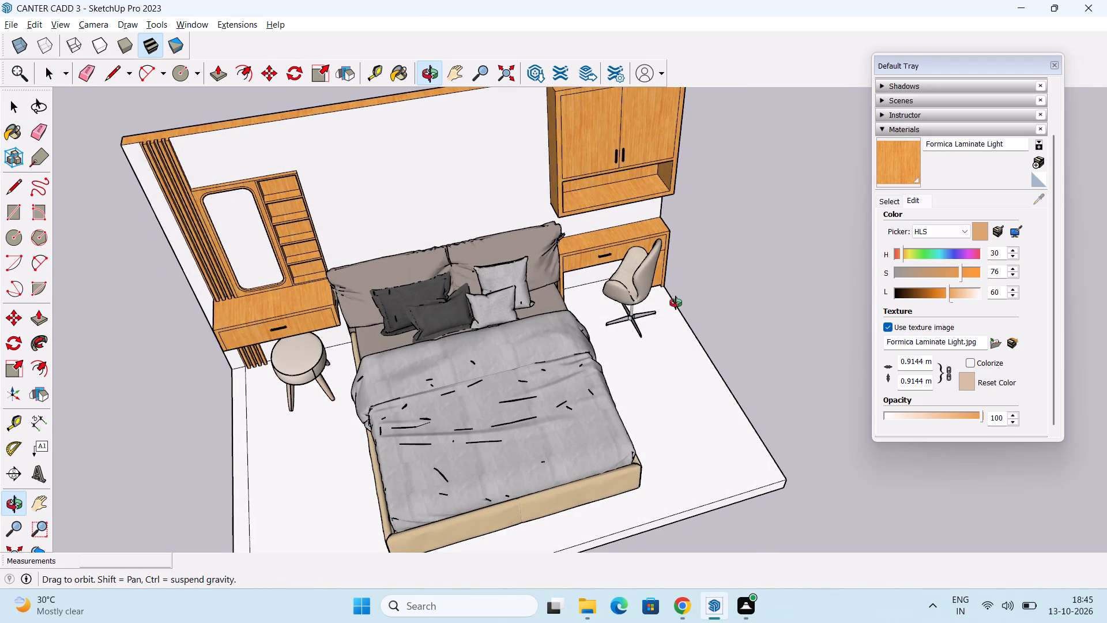
middle_click_drag(676, 303, 690, 299)
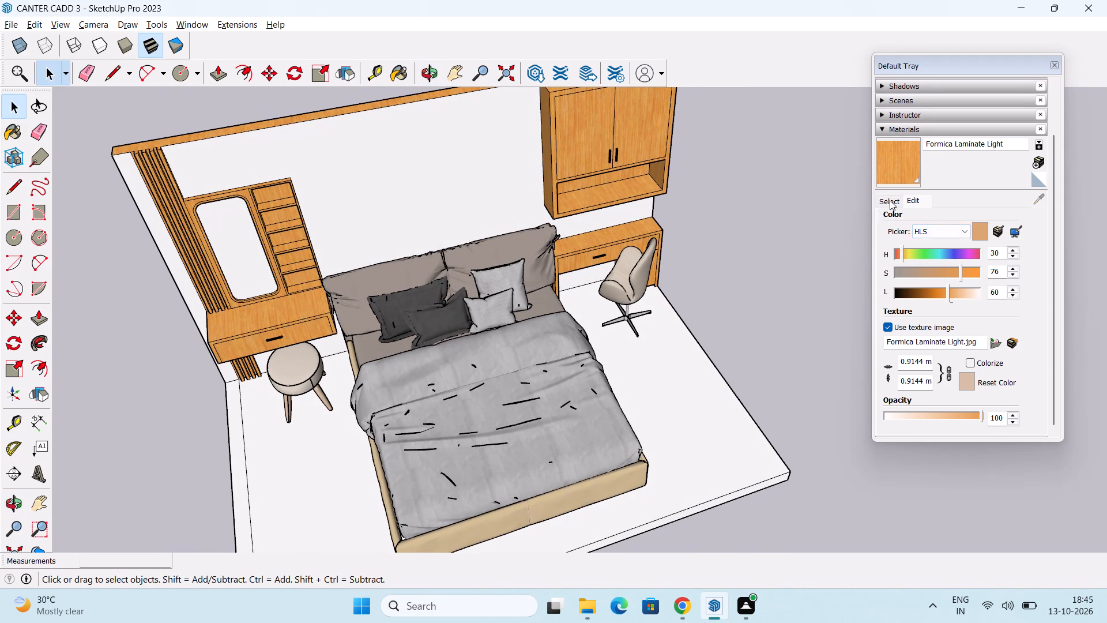
Look through the Colors-Named material collection for a pale colour suited to the bedroom wall.
left_click(890, 200)
left_click(957, 276)
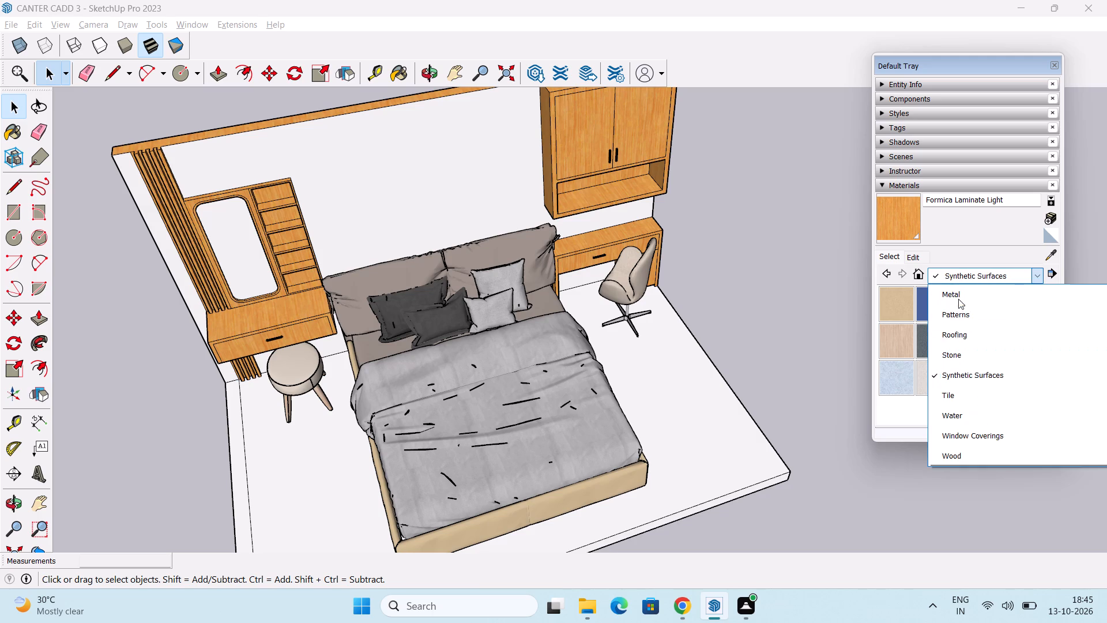
scroll(968, 344, "up", 3)
left_click(989, 412)
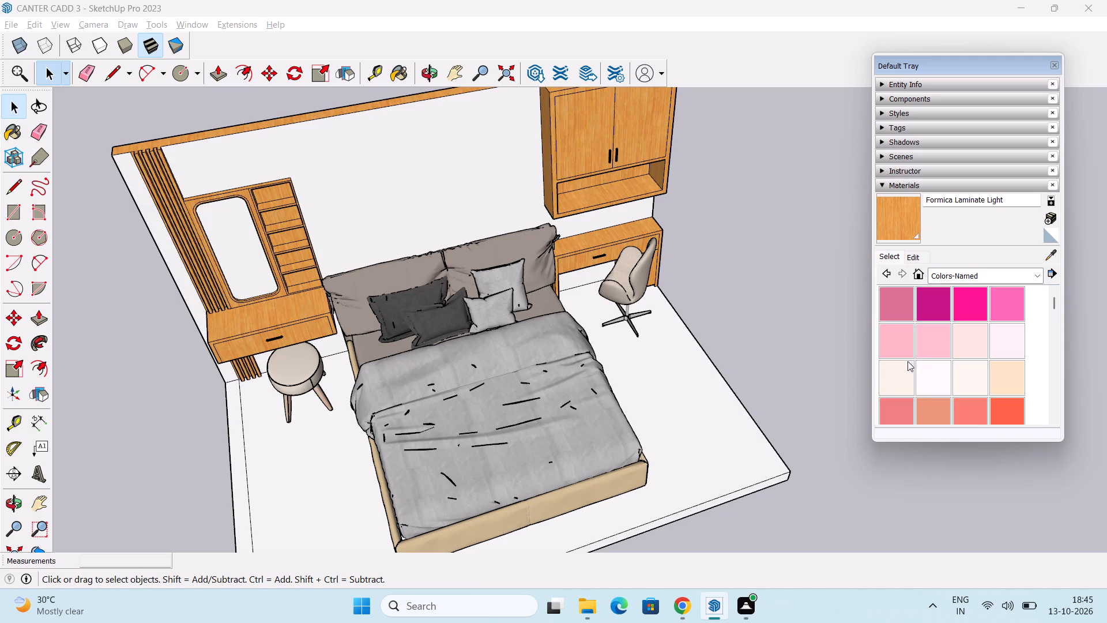
scroll(946, 338, "down", 1)
scroll(948, 338, "up", 4)
scroll(963, 373, "down", 3)
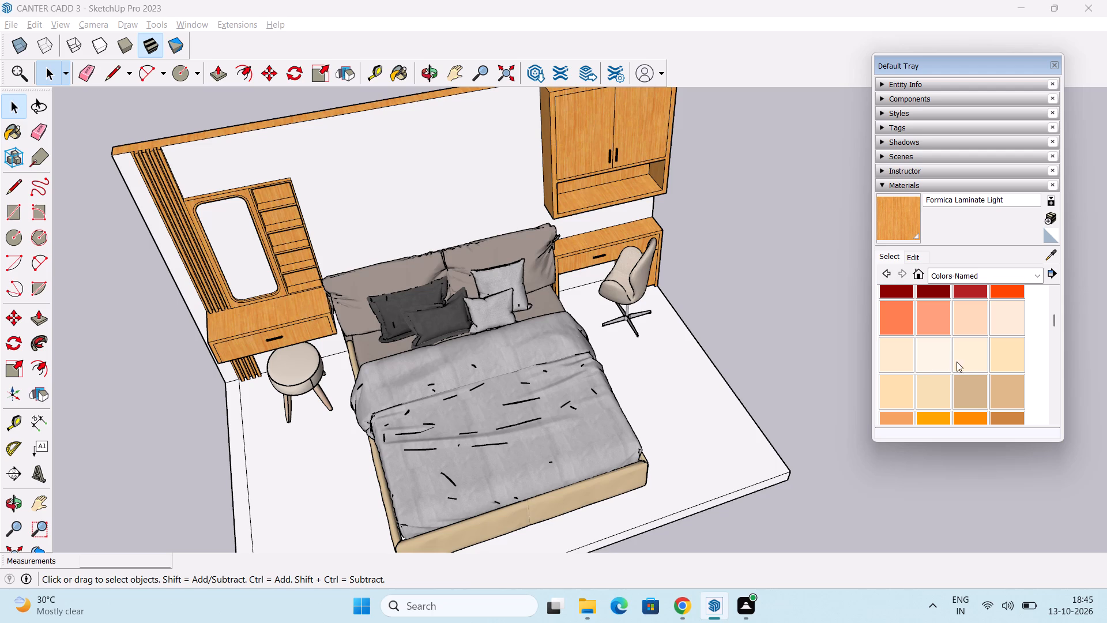
scroll(974, 358, "down", 3)
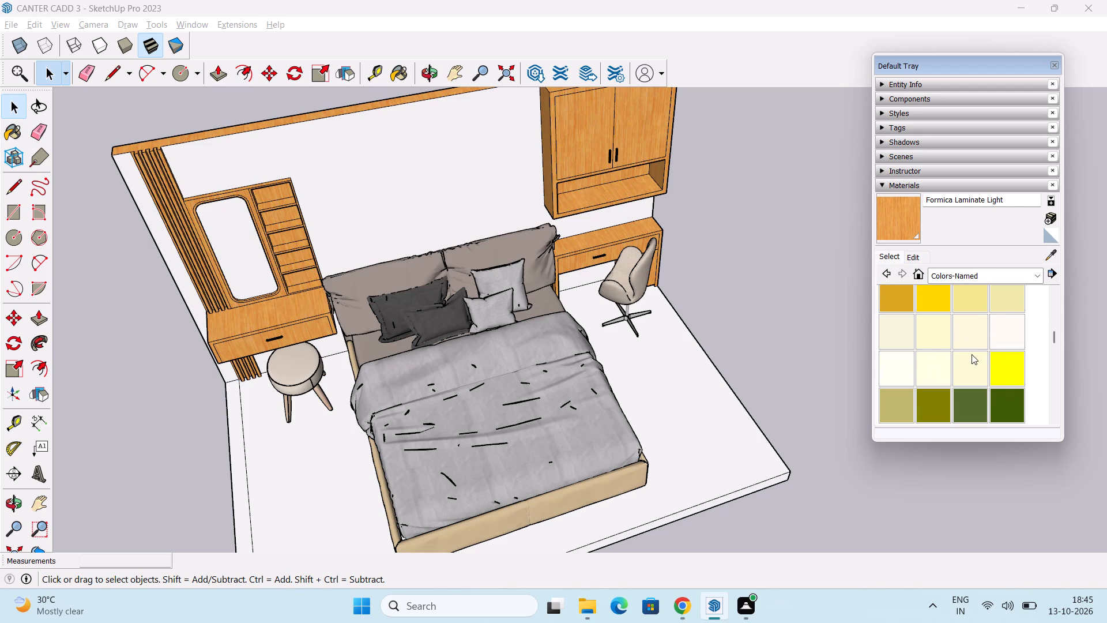
scroll(991, 355, "up", 1)
scroll(971, 354, "down", 6)
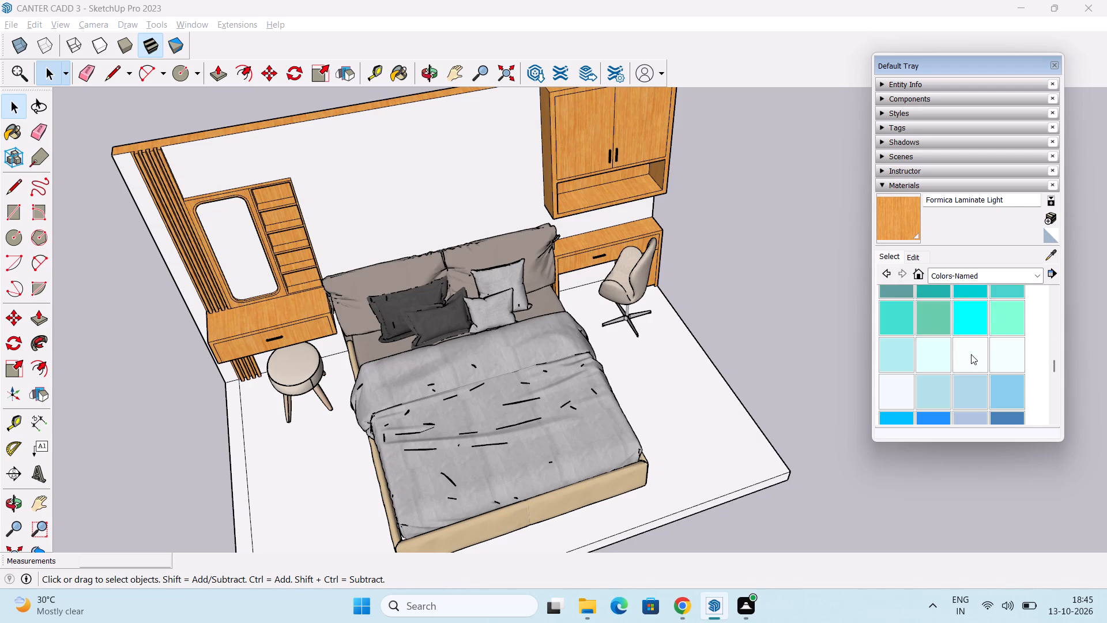
scroll(971, 354, "down", 5)
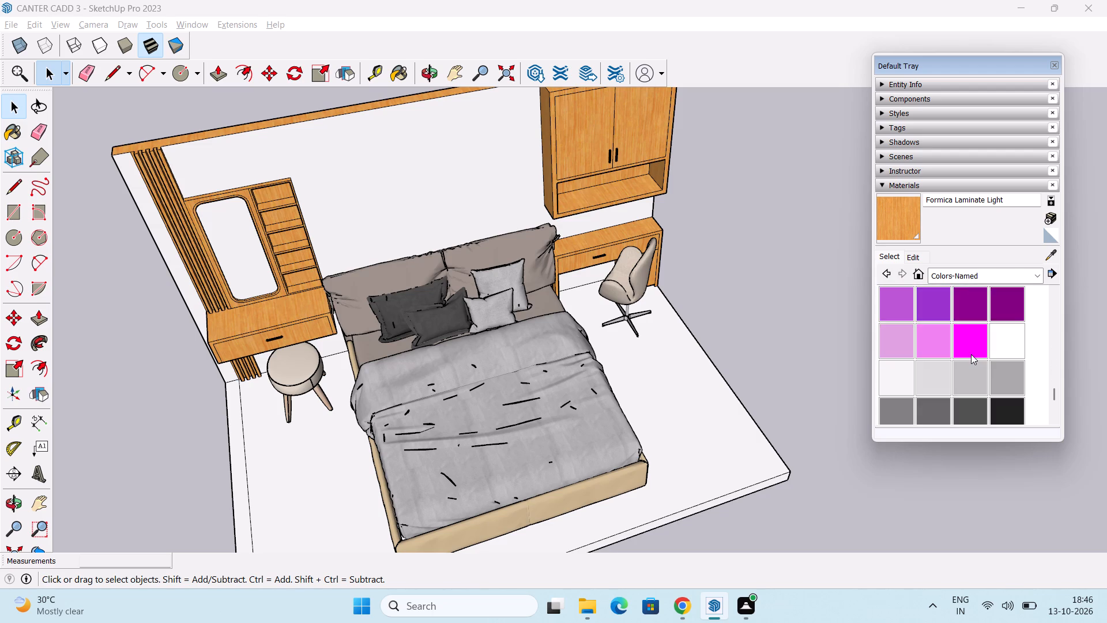
scroll(971, 354, "down", 4)
scroll(971, 354, "up", 10)
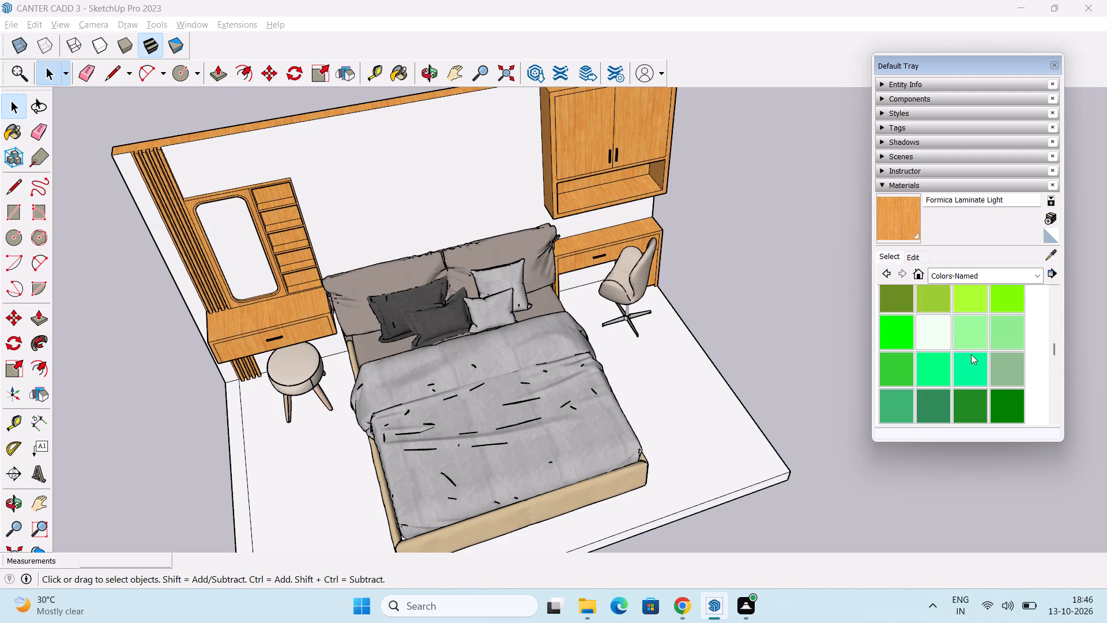
scroll(971, 354, "up", 2)
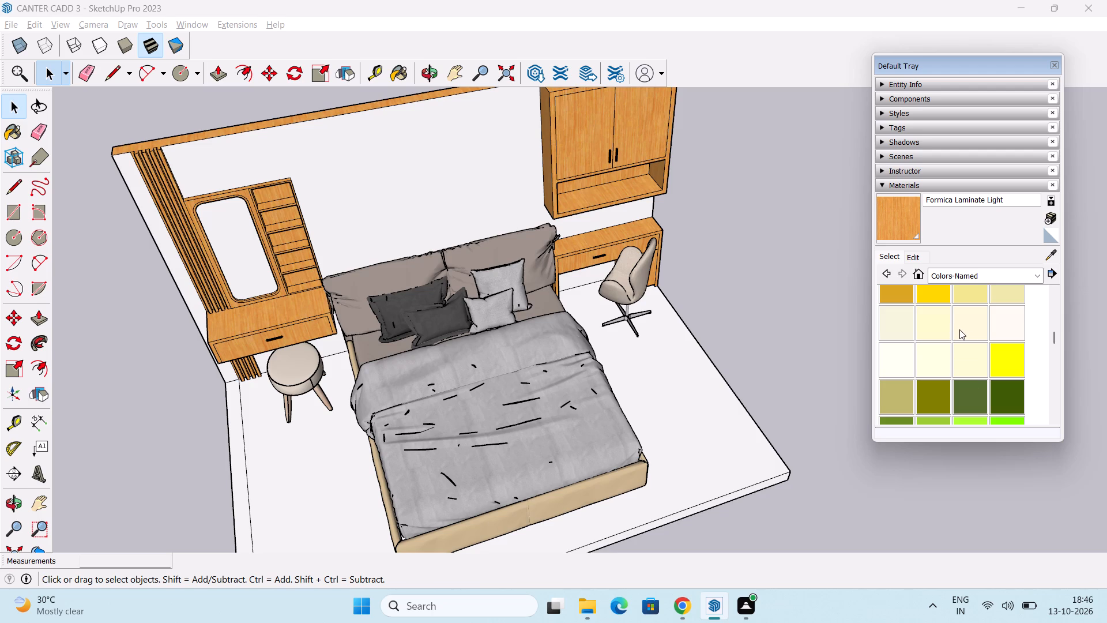
scroll(966, 330, "up", 3)
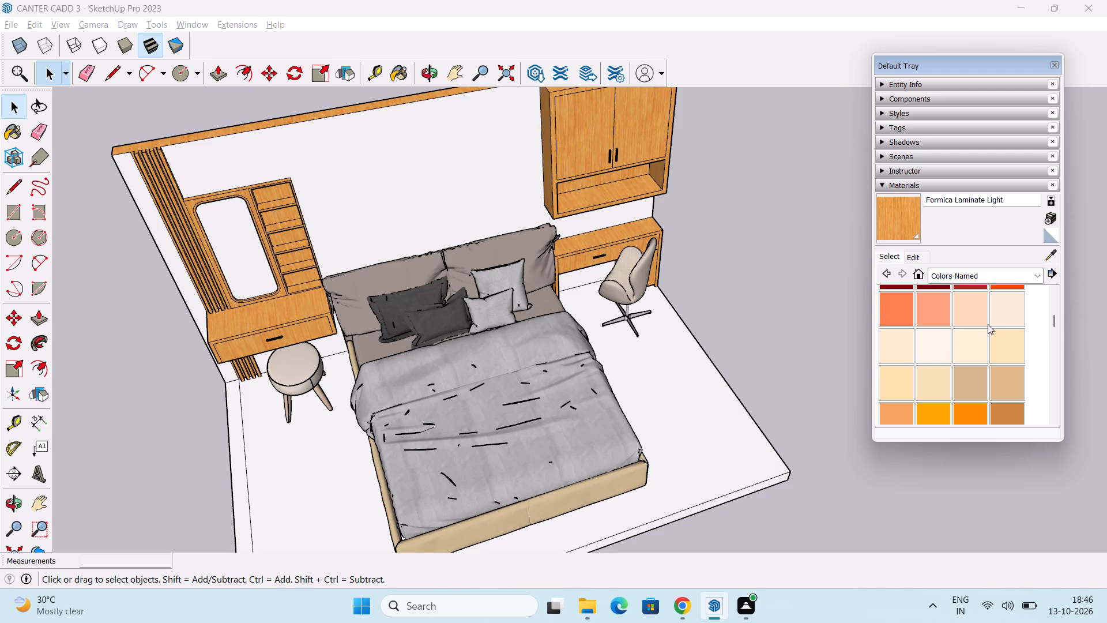
scroll(967, 349, "up", 3)
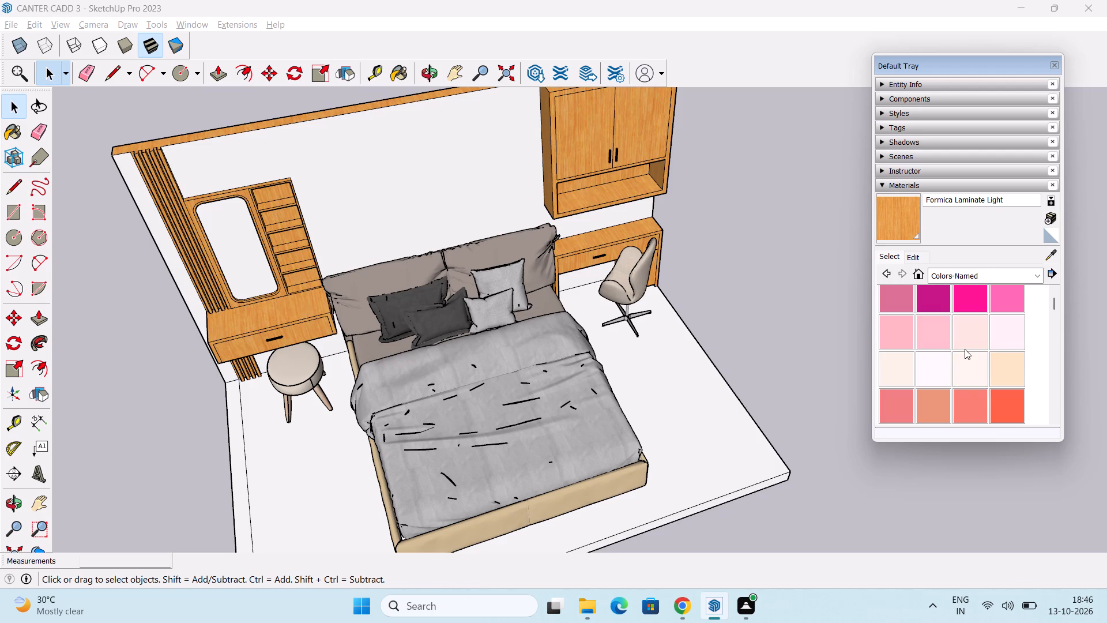
scroll(954, 367, "up", 4)
scroll(980, 352, "down", 1)
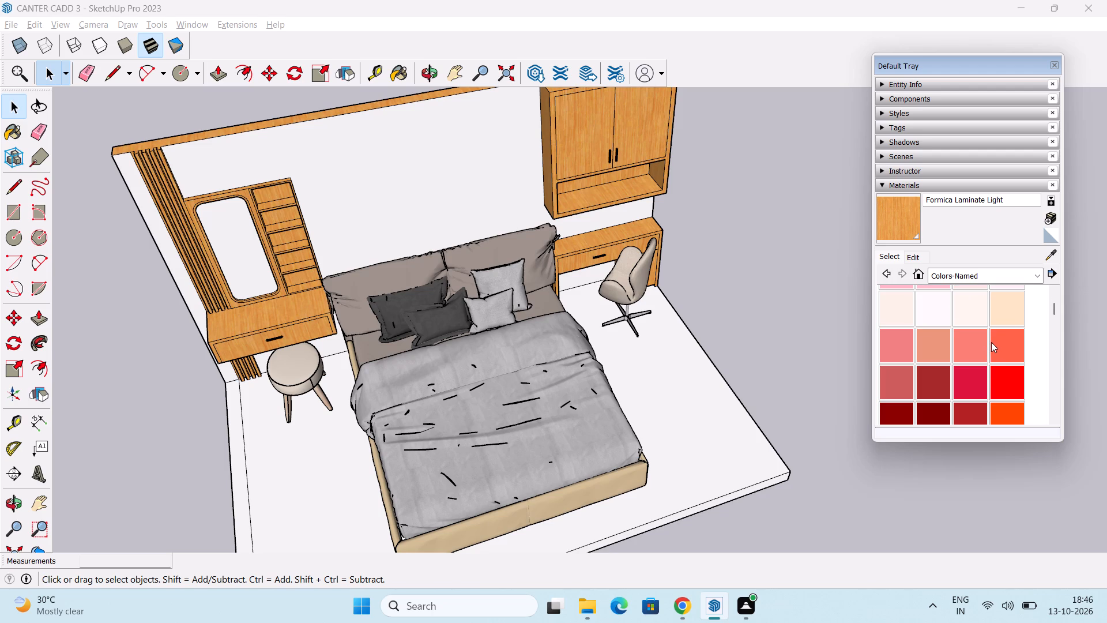
scroll(991, 342, "down", 2)
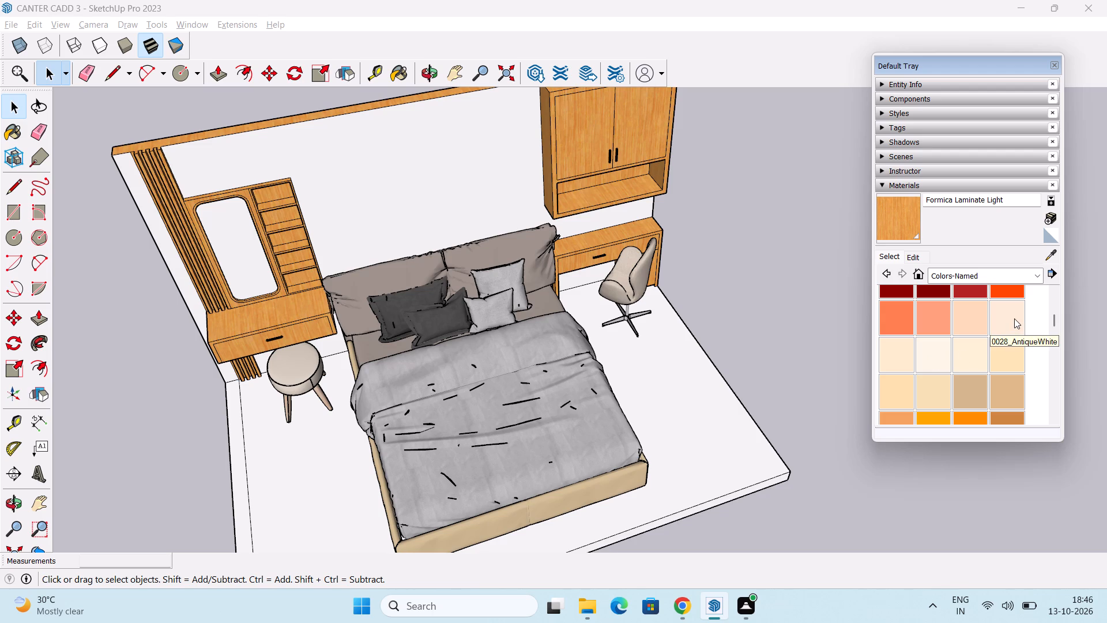
scroll(963, 353, "down", 1)
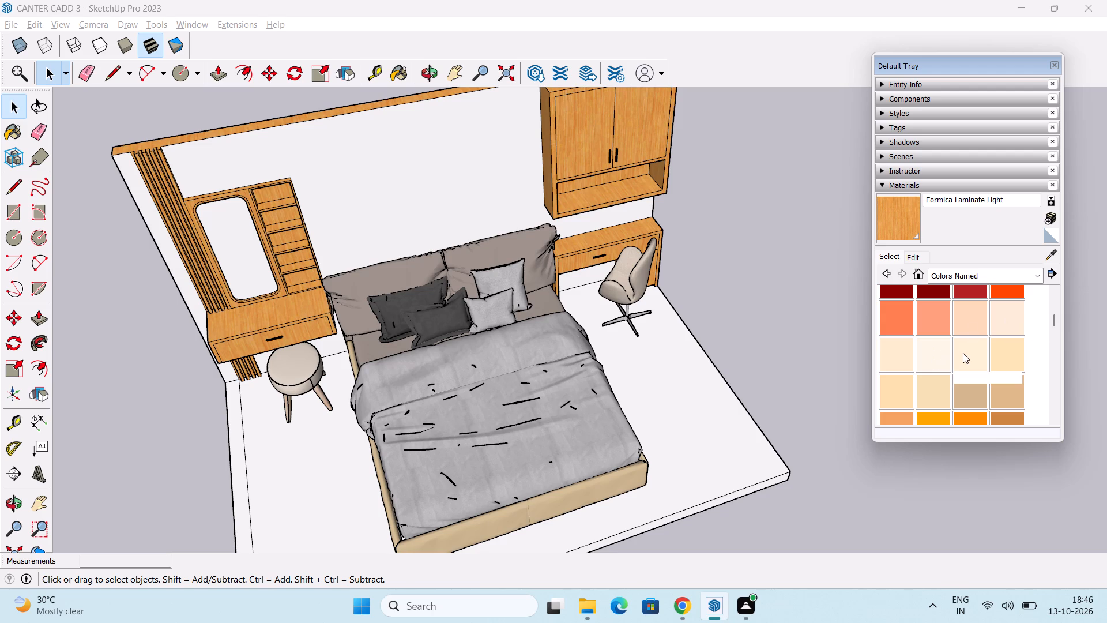
scroll(963, 343, "down", 1)
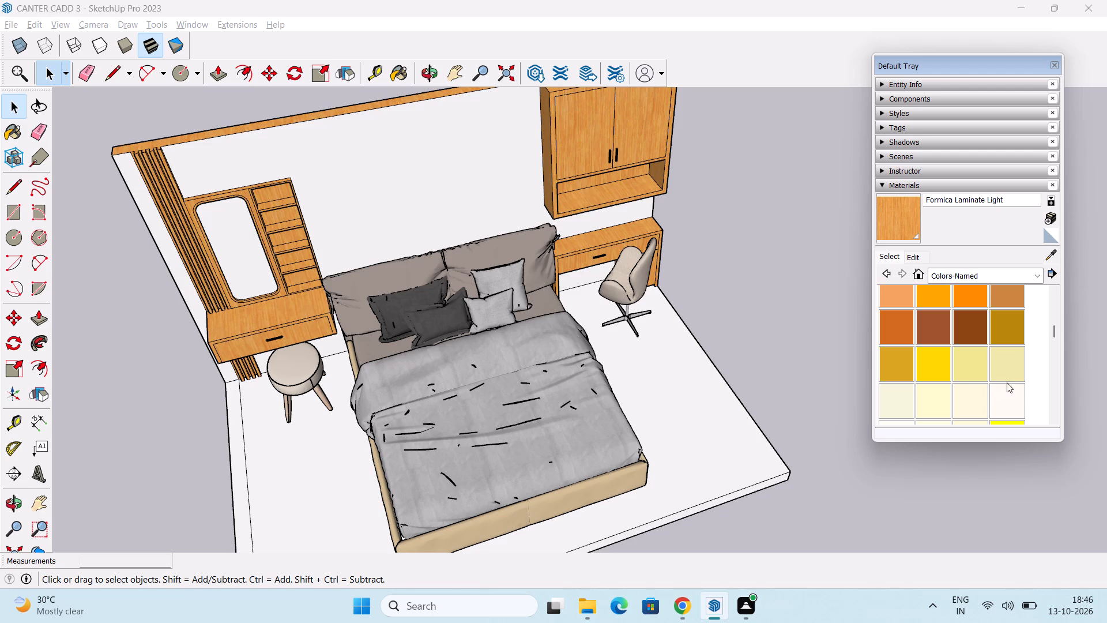
scroll(1008, 396, "down", 1)
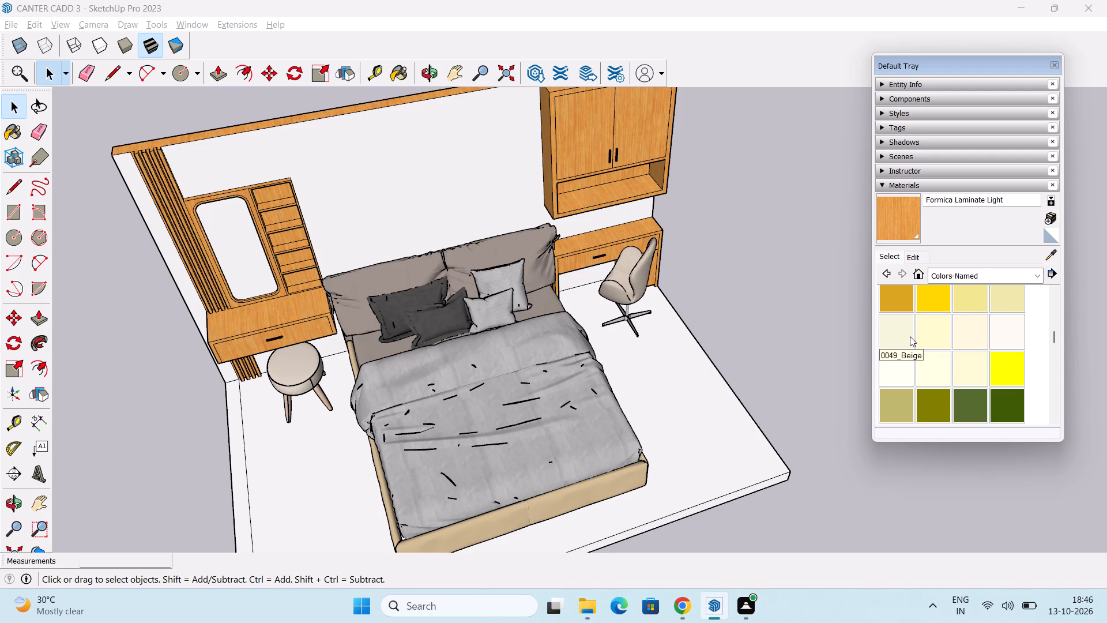
Paint the wall behind the bed, the surface inside the mirror frame, and the wall areas above and below the desk with 0052_FloralWhite.
left_click(1005, 335)
left_click(397, 151)
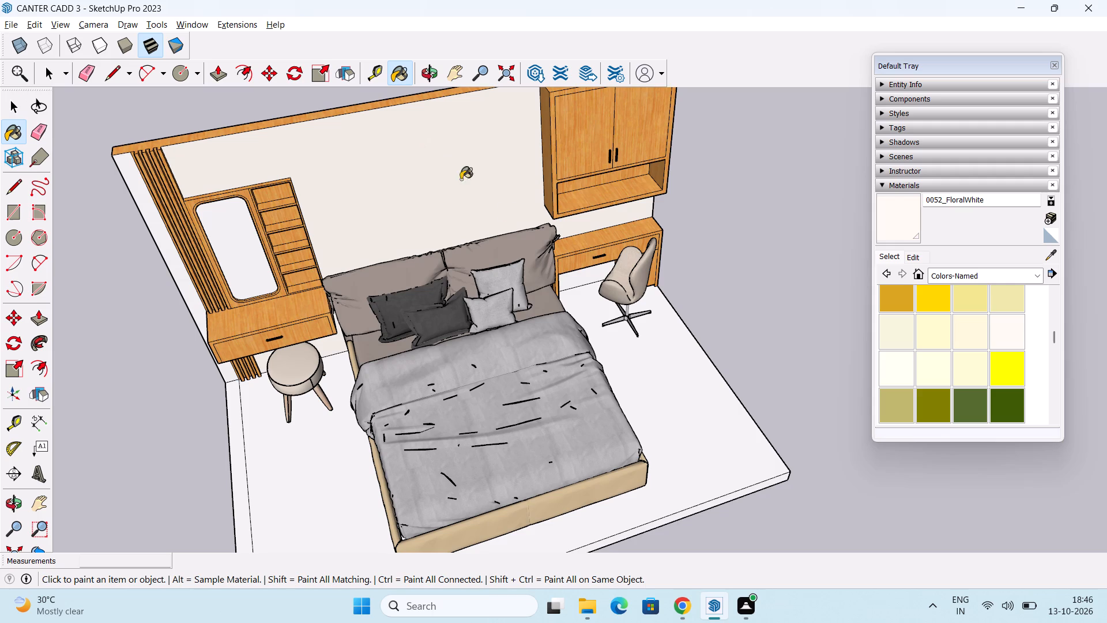
middle_click_drag(573, 314, 684, 242)
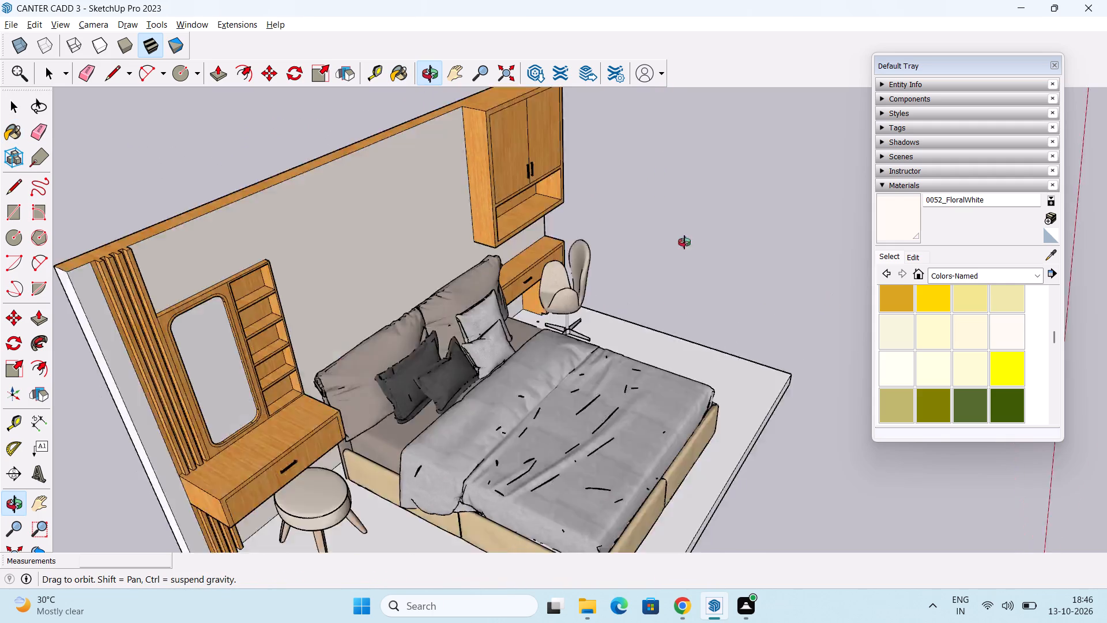
middle_click_drag(684, 242, 641, 244)
scroll(257, 275, "up", 5)
left_click(187, 279)
scroll(241, 273, "down", 1)
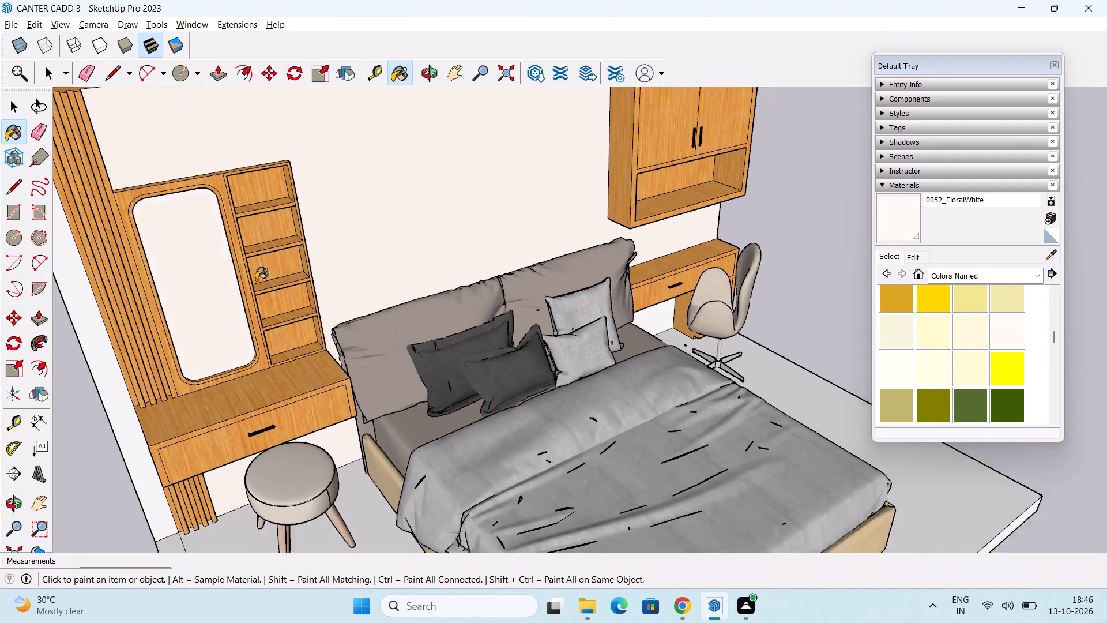
scroll(256, 280, "down", 2)
middle_click_drag(370, 314, 247, 314)
scroll(809, 276, "up", 2)
left_click(671, 268)
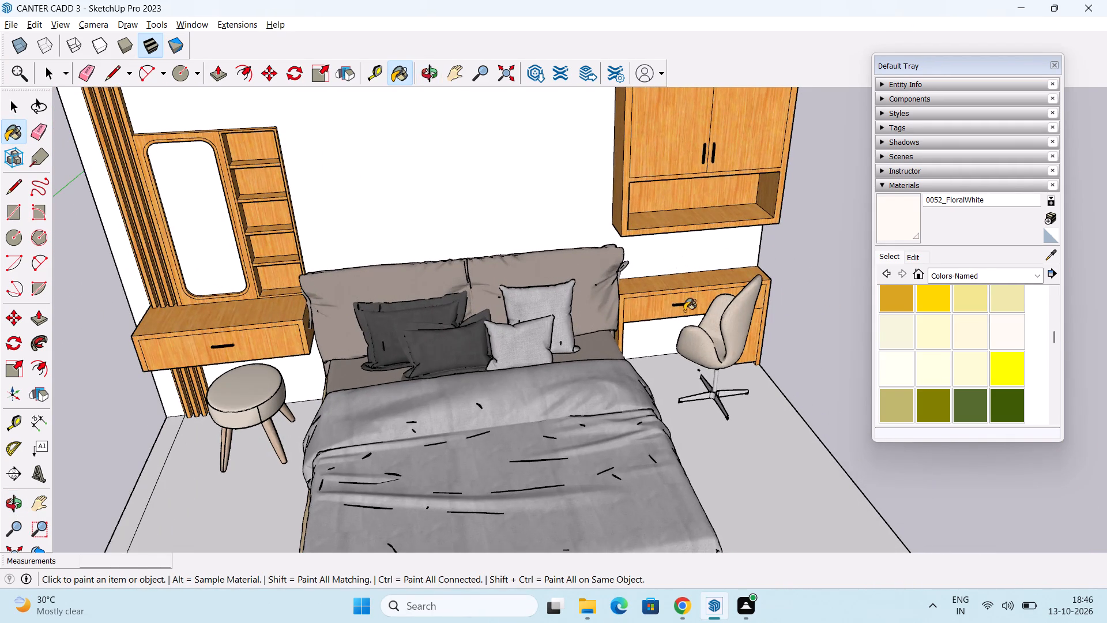
middle_click_drag(677, 339, 672, 259)
left_click(662, 359)
middle_click_drag(229, 377, 238, 372)
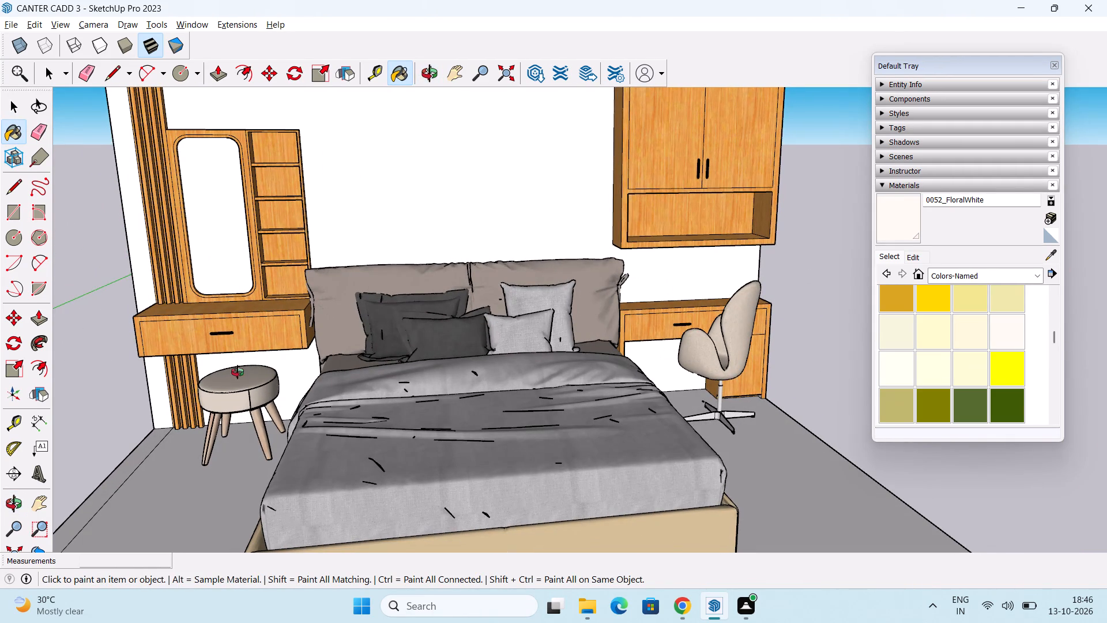
Paint the wall areas below the dressing unit and beside the vertical slats with 0052_FloralWhite.
middle_click_drag(238, 372, 324, 352)
left_click(273, 382)
left_click(74, 255)
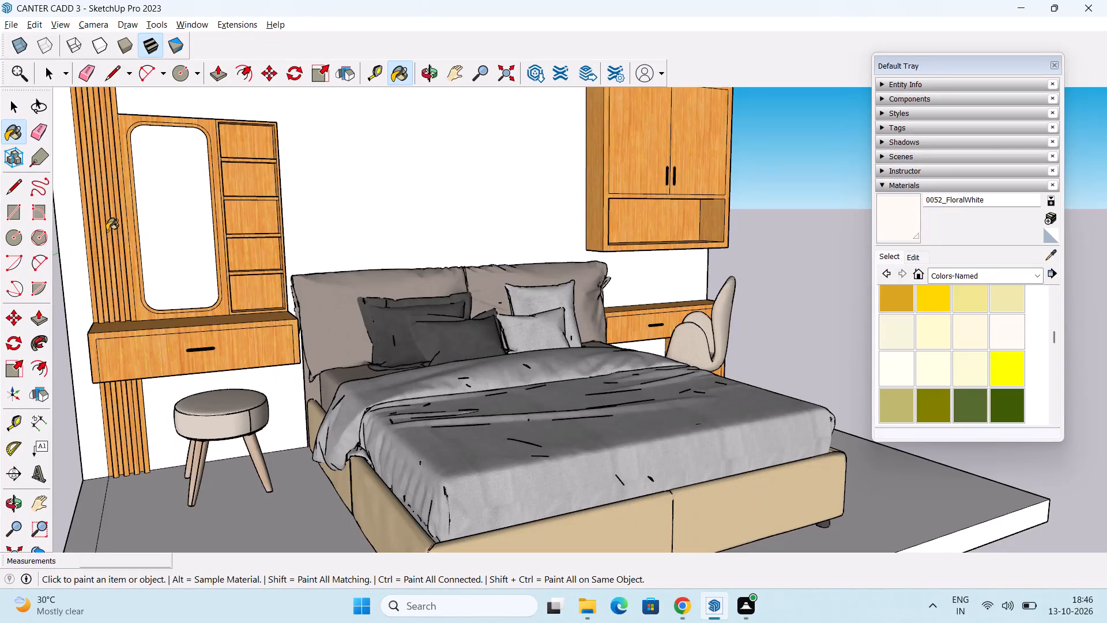
Paint the narrow end face on the slat side of the wall and the wall's outer back face with 0052_FloralWhite.
scroll(112, 231, "down", 3)
scroll(156, 265, "down", 3)
middle_click_drag(183, 292, 337, 378)
middle_click_drag(321, 371, 464, 292)
scroll(464, 292, "down", 1)
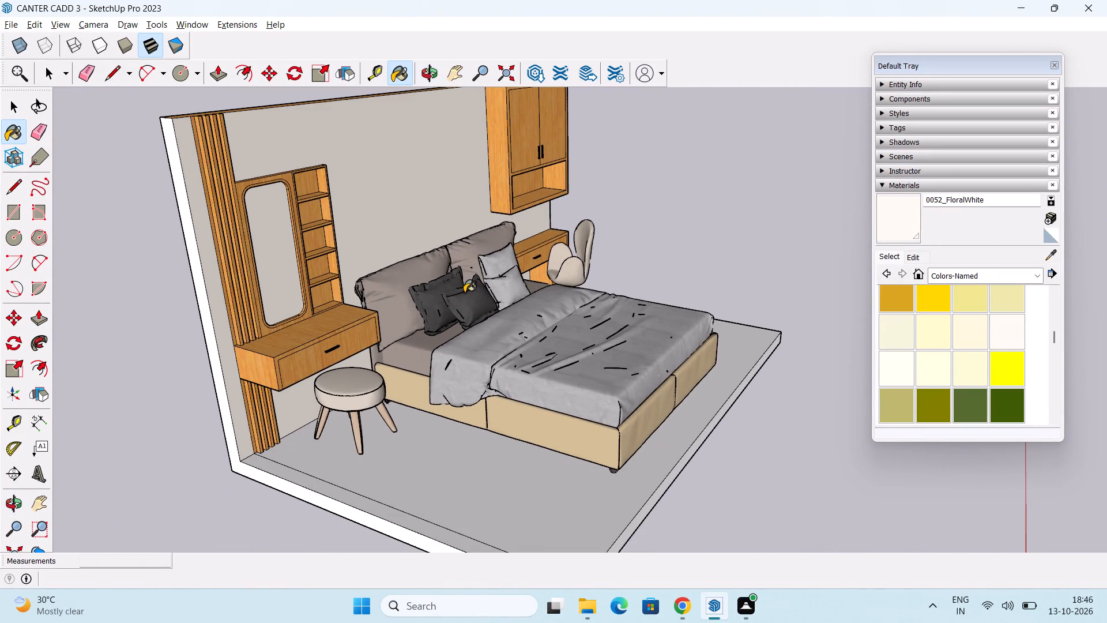
middle_click_drag(464, 292, 386, 386)
middle_click_drag(295, 359, 431, 316)
scroll(431, 316, "down", 1)
scroll(197, 376, "up", 2)
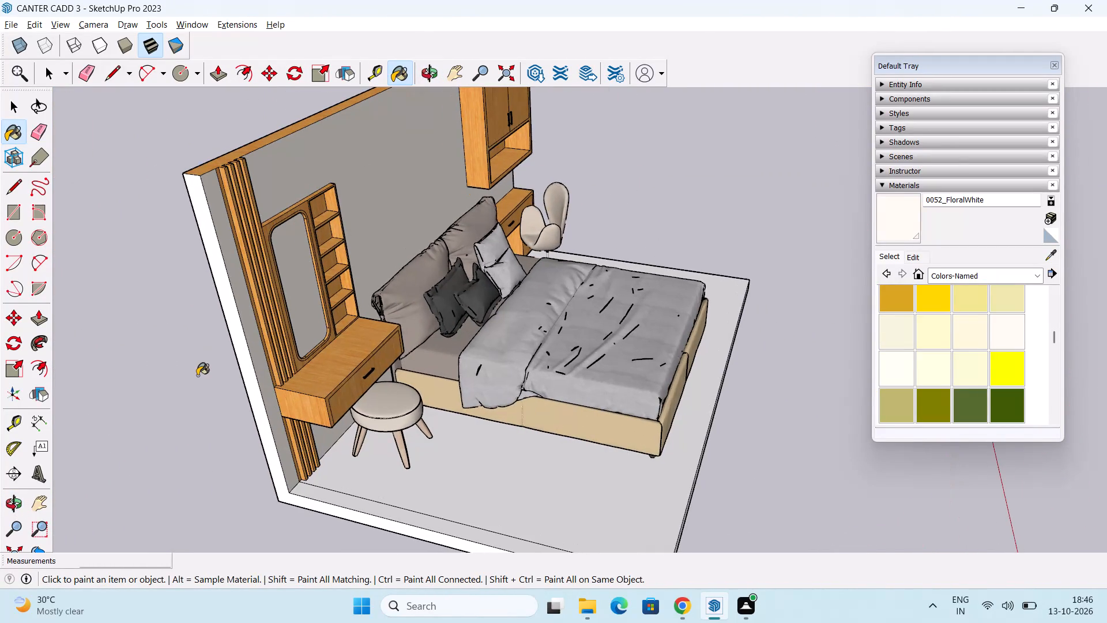
left_click(253, 365)
middle_click_drag(244, 385, 548, 378)
left_click(463, 357)
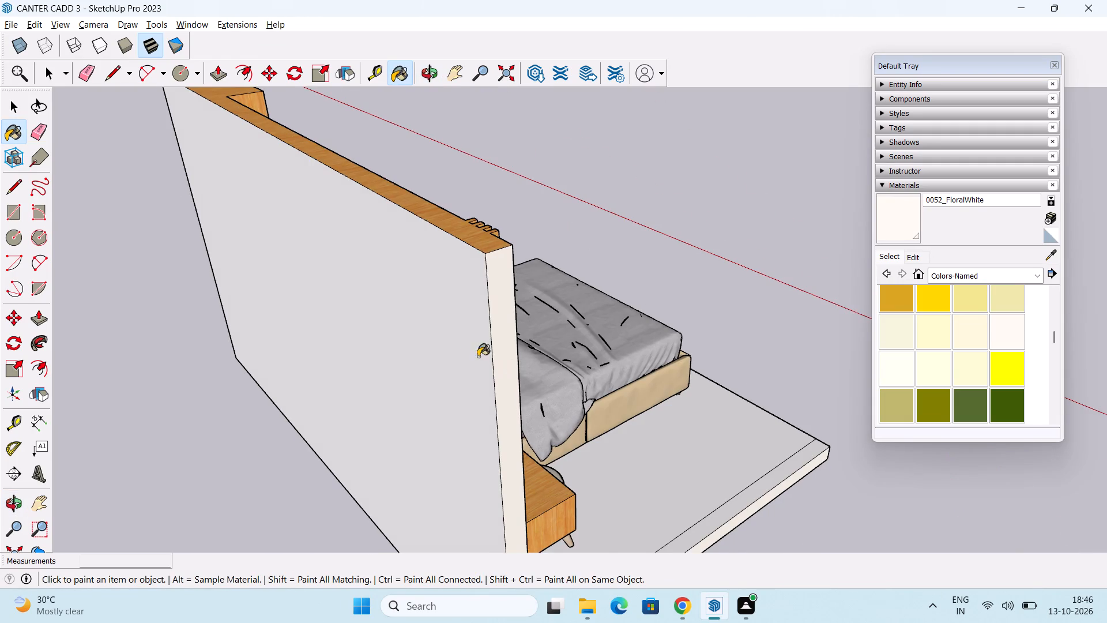
Examine the painted wall and the bedroom's overall furniture layout from several angles and distances.
scroll(485, 355, "down", 3)
middle_click_drag(597, 397, 346, 373)
scroll(441, 373, "down", 3)
middle_click_drag(536, 391, 356, 398)
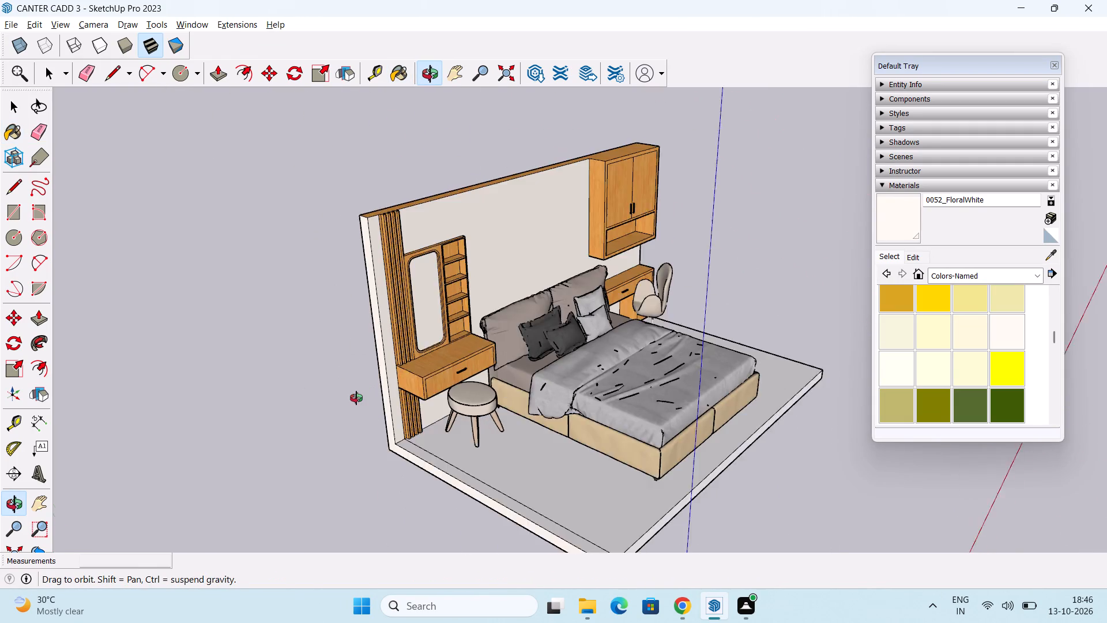
middle_click_drag(356, 398, 406, 388)
middle_click_drag(506, 381, 370, 434)
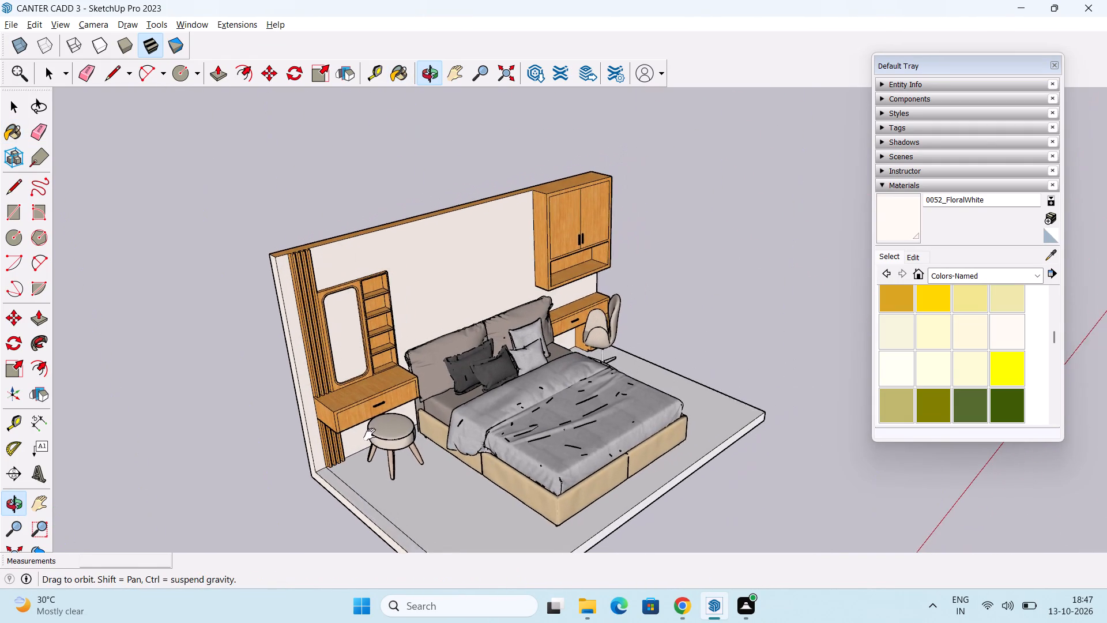
middle_click_drag(370, 434, 361, 436)
scroll(306, 359, "up", 5)
middle_click_drag(430, 421, 573, 494)
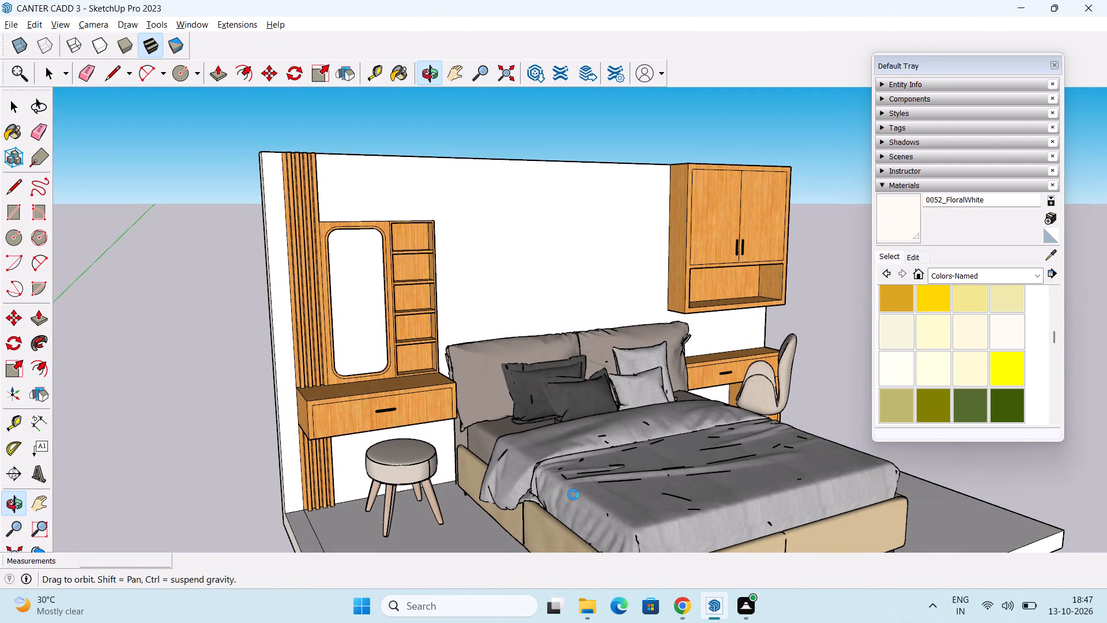
middle_click_drag(573, 494, 575, 495)
scroll(572, 423, "down", 2)
middle_click_drag(570, 417, 593, 474)
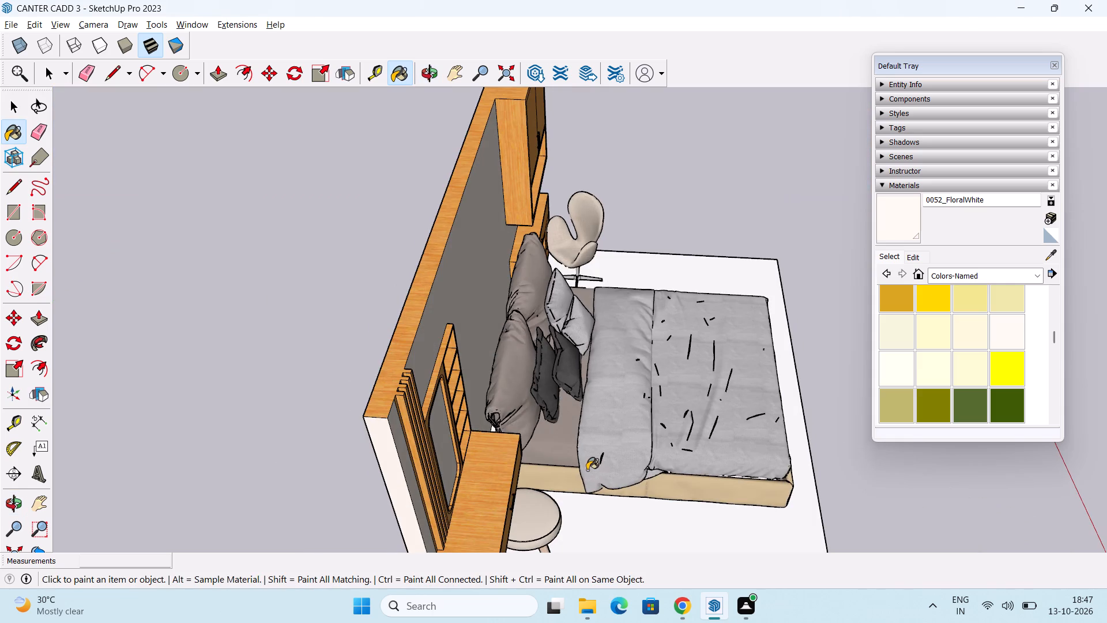
middle_click_drag(638, 440, 514, 405)
scroll(480, 308, "up", 4)
left_click(491, 267)
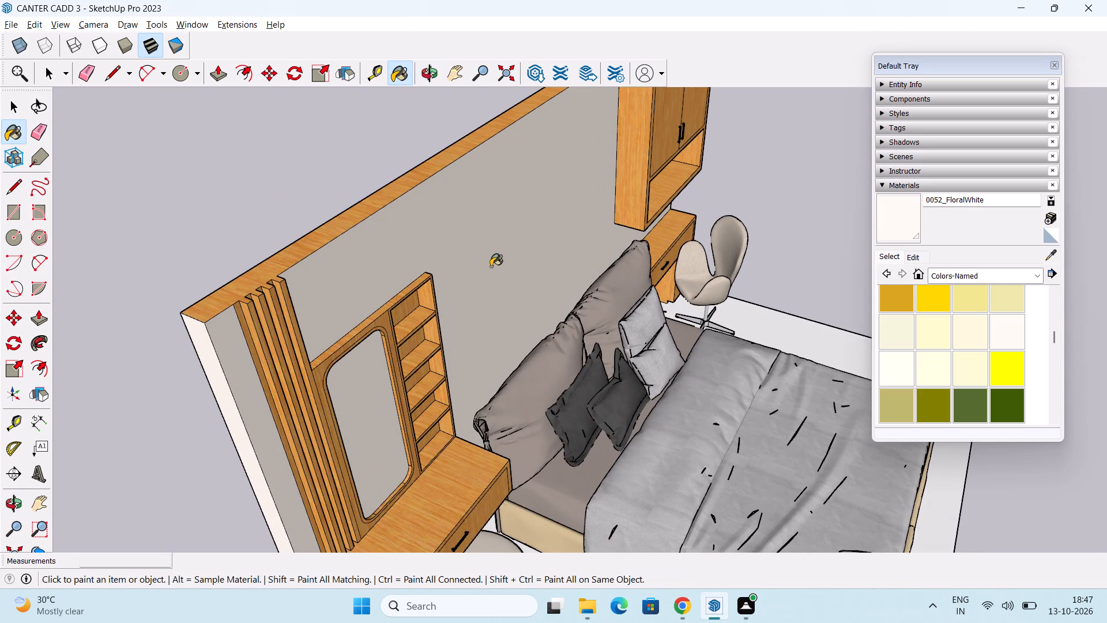
middle_click_drag(536, 335, 419, 296)
middle_click_drag(430, 300, 308, 275)
scroll(403, 357, "down", 2)
middle_click_drag(453, 430, 369, 359)
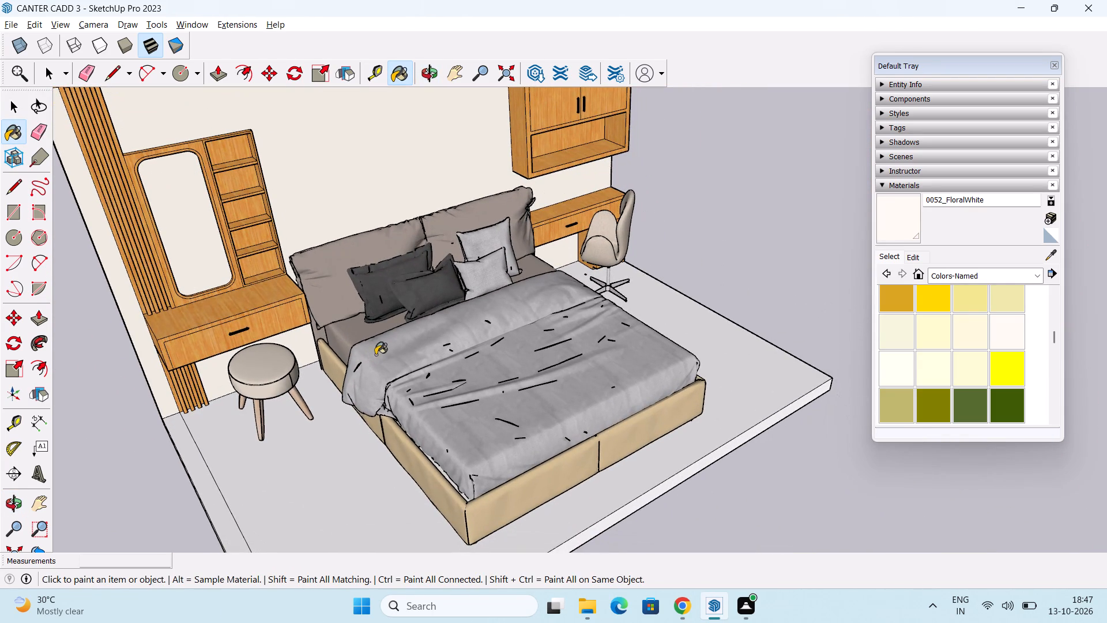
scroll(447, 303, "down", 5)
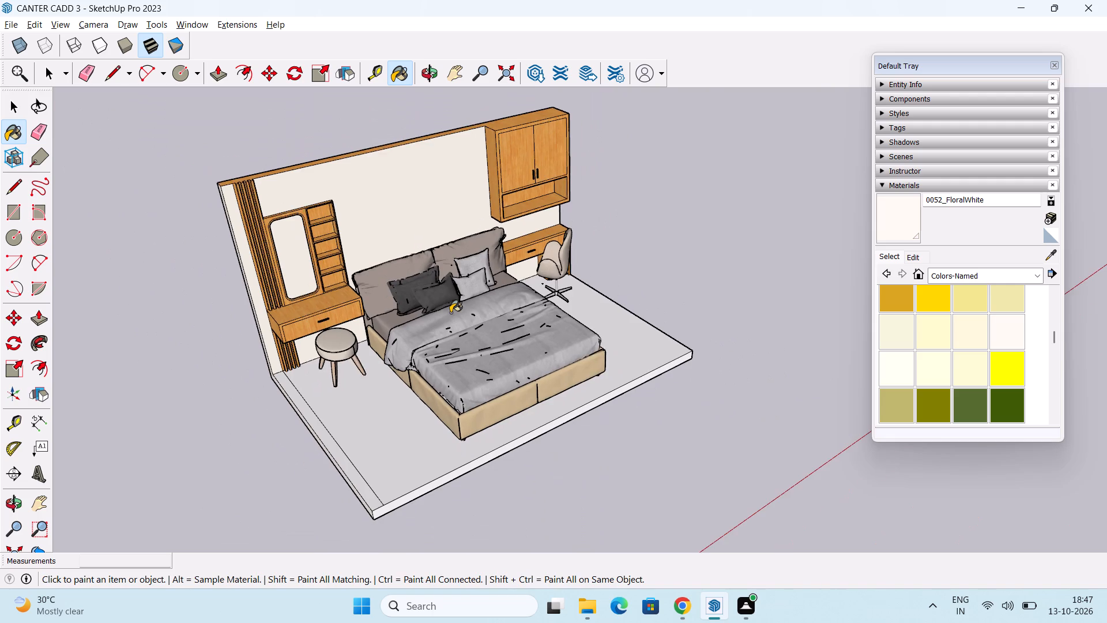
middle_click_drag(450, 310, 423, 313)
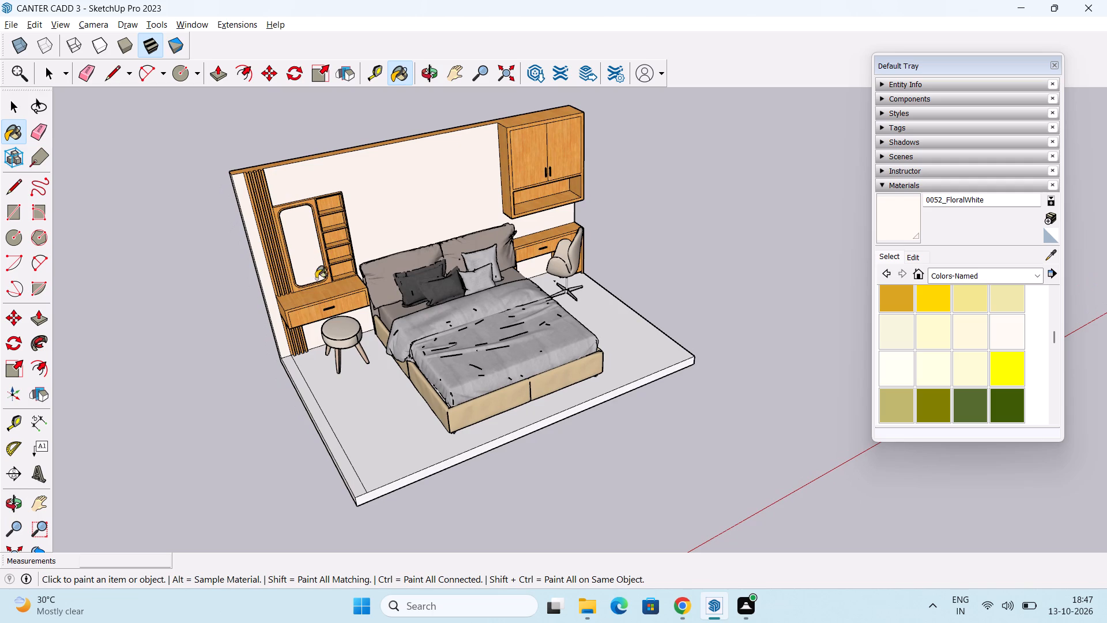
middle_click_drag(316, 335, 311, 316)
middle_click_drag(355, 366, 357, 325, "shift")
scroll(357, 324, "down", 1)
middle_click_drag(357, 324, 363, 348)
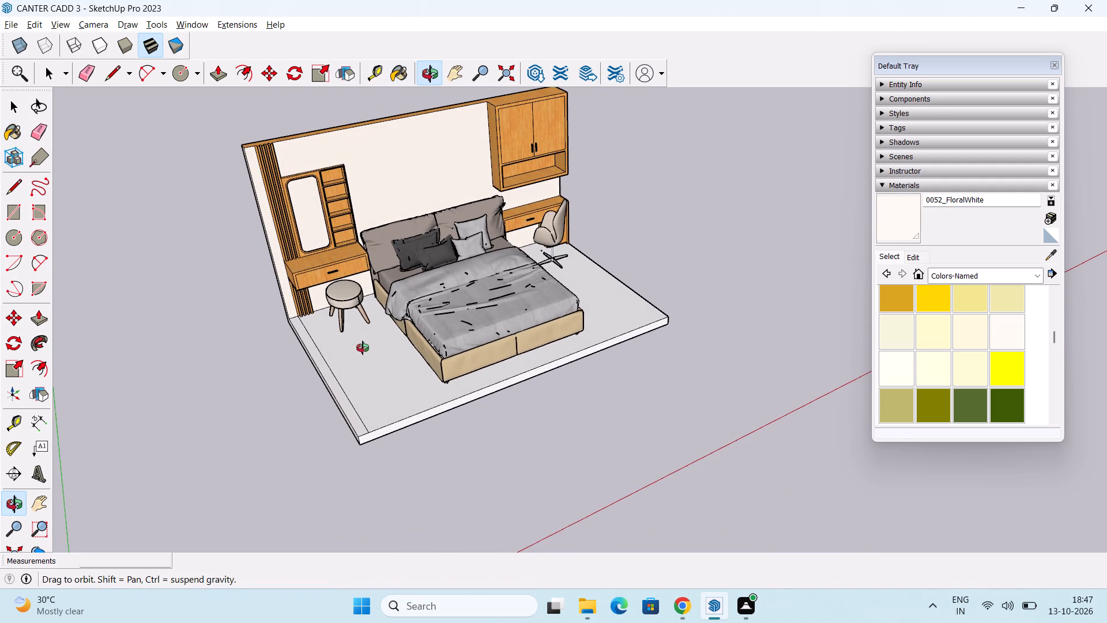
middle_click_drag(363, 348, 360, 348)
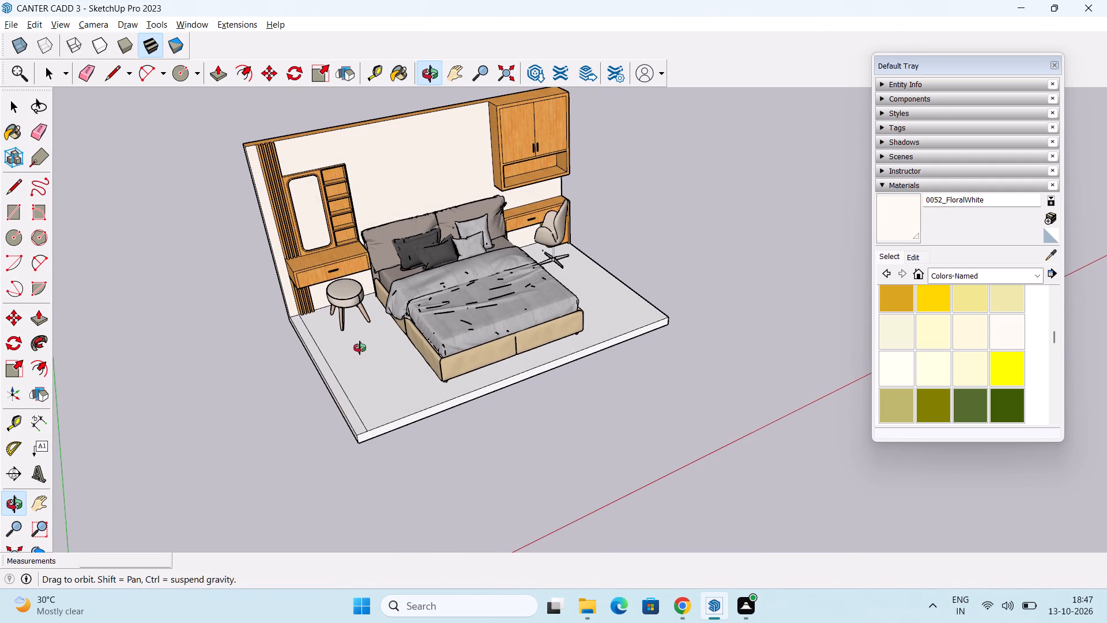
middle_click_drag(360, 348, 358, 376)
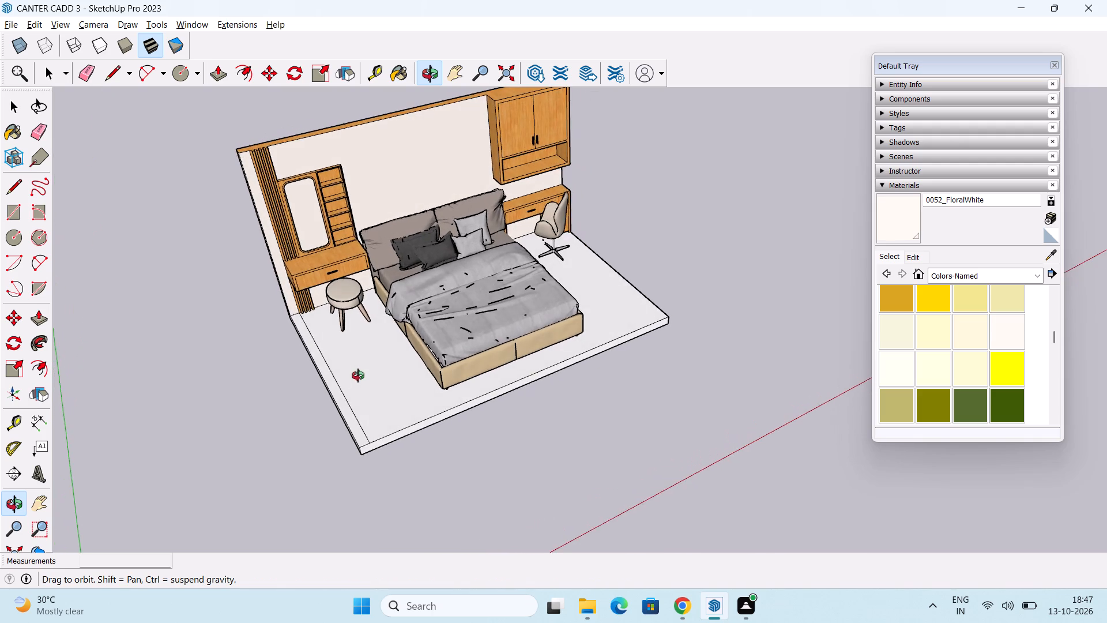
middle_click_drag(358, 376, 323, 373)
middle_click_drag(370, 385, 359, 356)
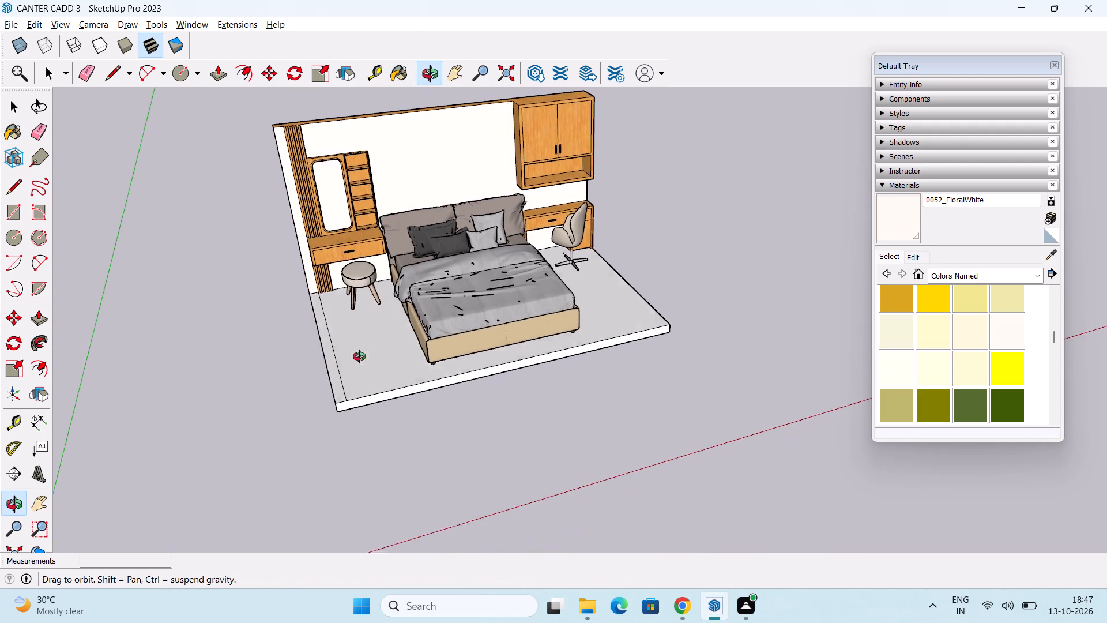
middle_click_drag(359, 356, 360, 363)
Push/Pull the floor slab's front edge face outward by 2' beyond the foot of the bed.
key("space")
middle_click_drag(486, 485, 510, 538)
key("p")
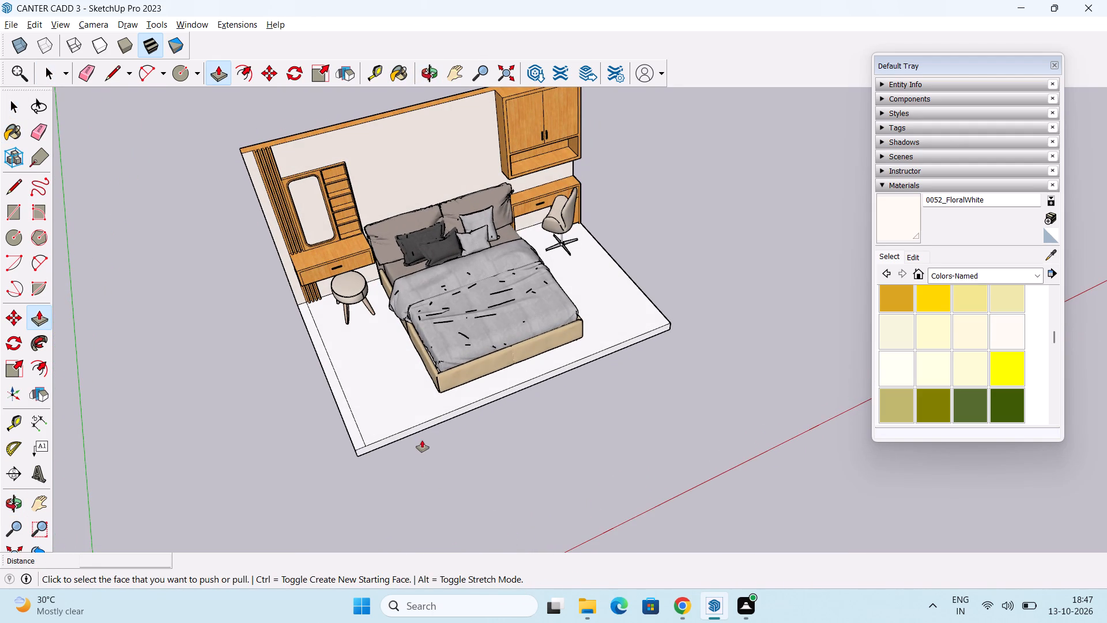
left_click(419, 430)
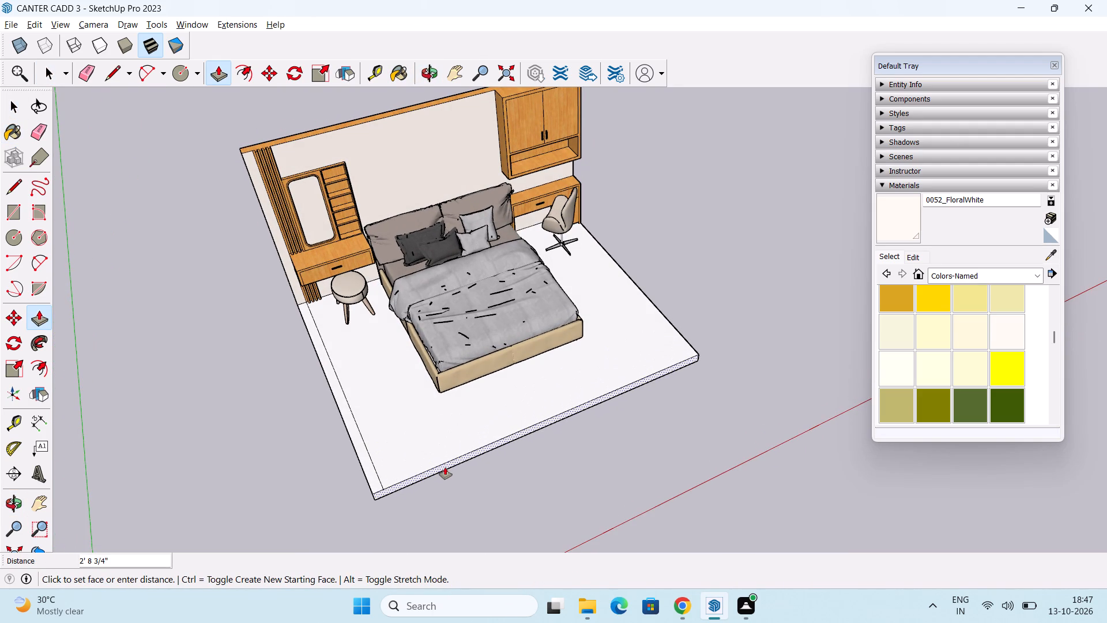
type("2'")
key("Return")
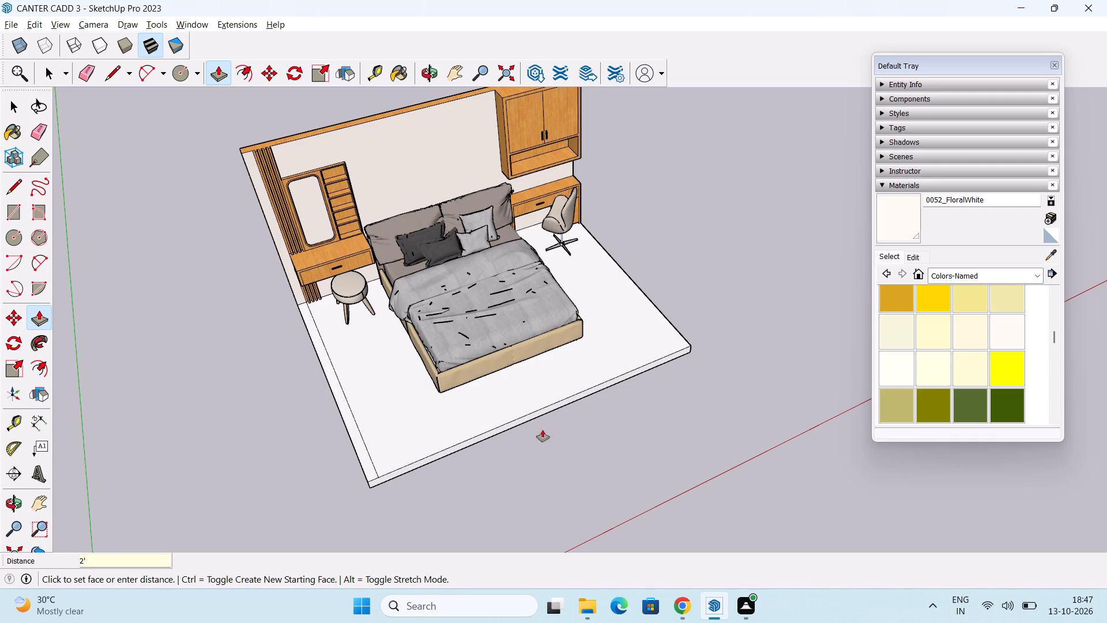
Push/Pull the desk-side end face of the floor and back wall outward by 6".
middle_click_drag(543, 430, 375, 395)
middle_click_drag(603, 408, 522, 412)
middle_click_drag(547, 410, 428, 393)
middle_click_drag(536, 435, 588, 463)
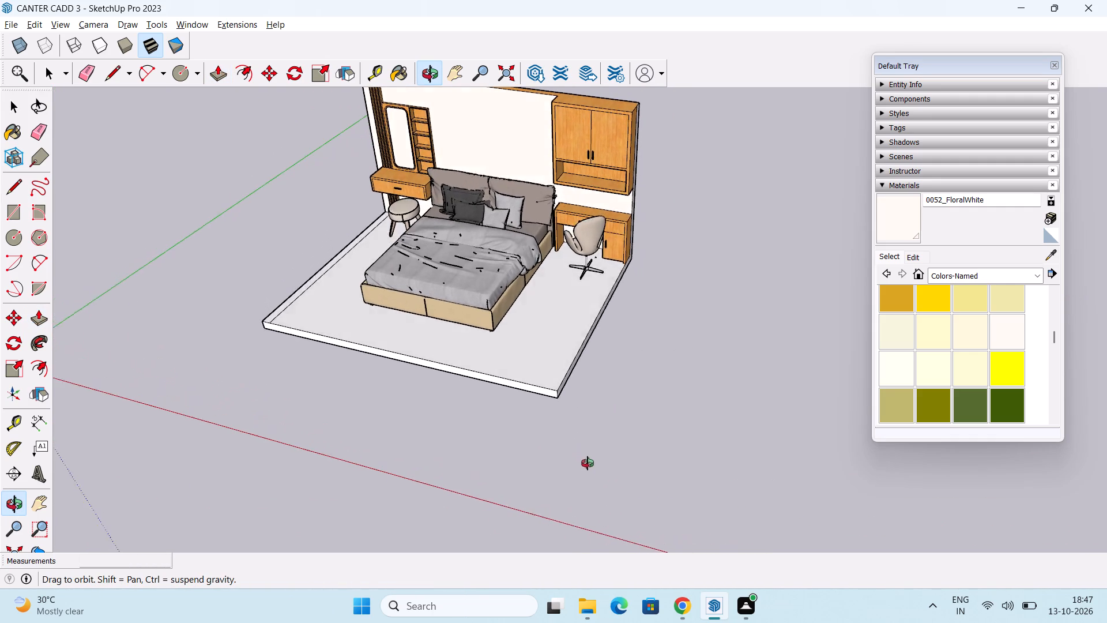
middle_click_drag(588, 463, 591, 475)
scroll(586, 439, "up", 2)
middle_click_drag(594, 440, 511, 395)
scroll(571, 345, "up", 3)
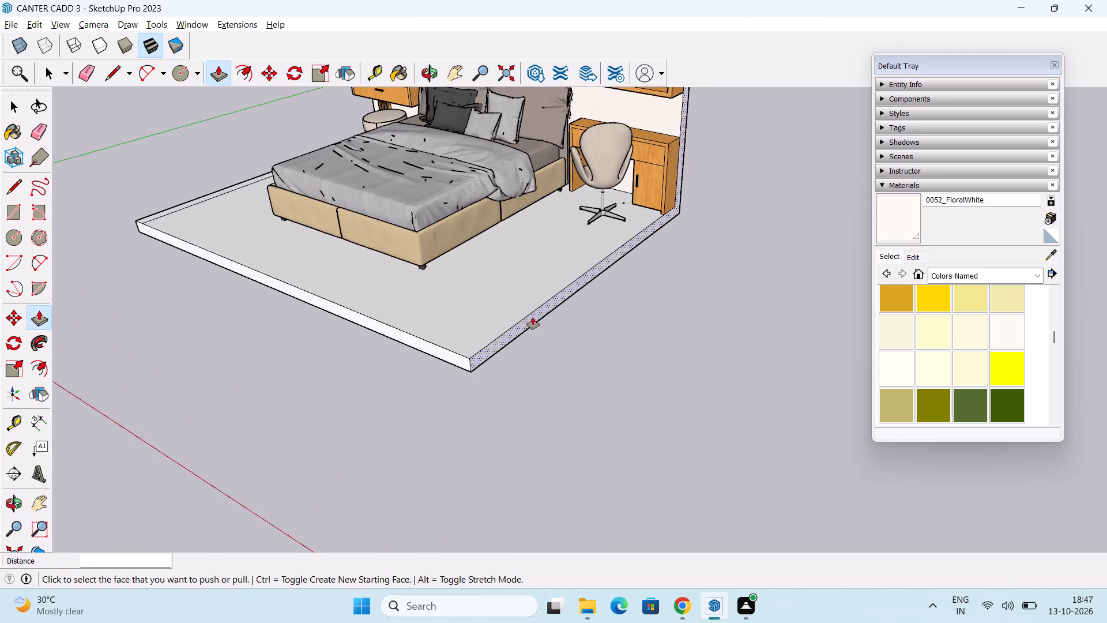
scroll(533, 317, "up", 2)
left_click(518, 331)
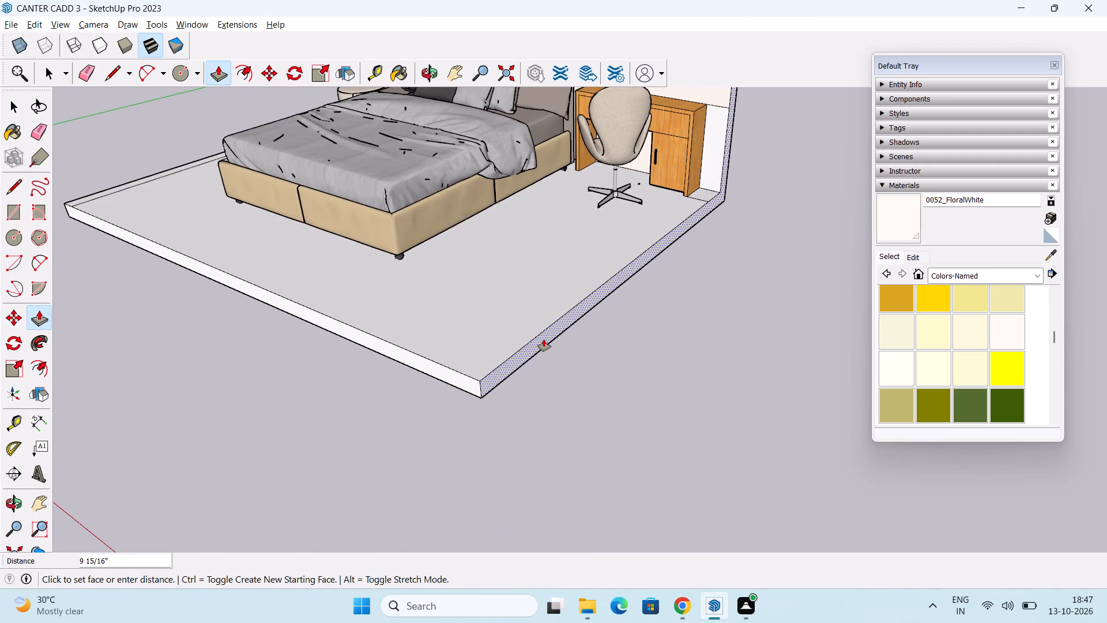
type("6\"")
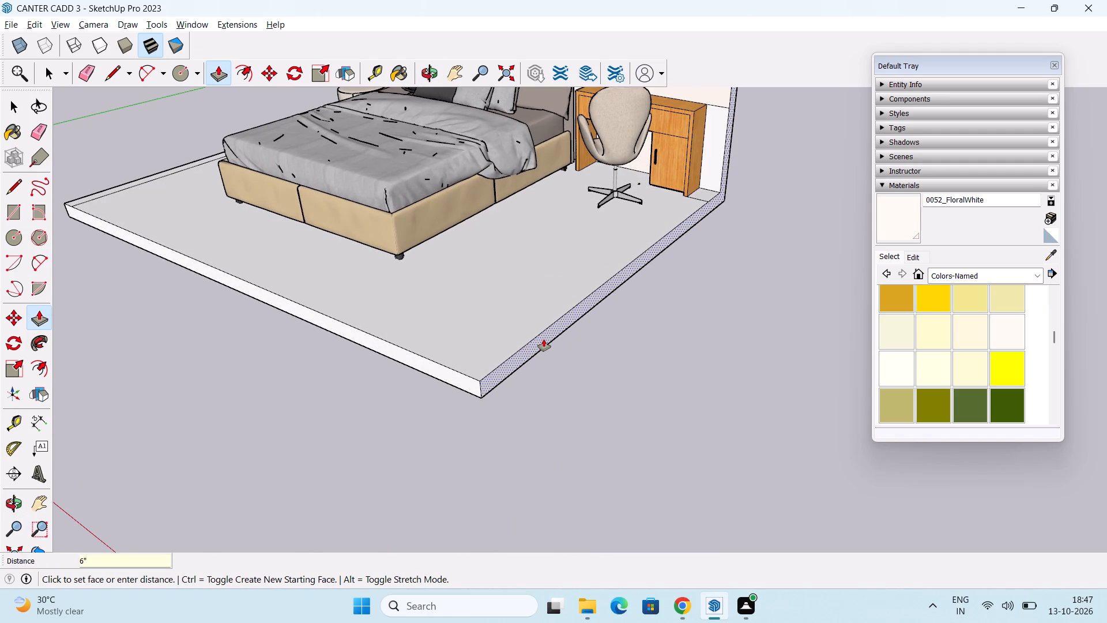
key("Return")
Raise the small floor patch beside the desk to the wall's top in three pulls of about 3' 11/16", 1' 9 3/4" and 5' 1 9/16".
middle_click_drag(579, 243, 690, 288)
scroll(671, 258, "up", 1)
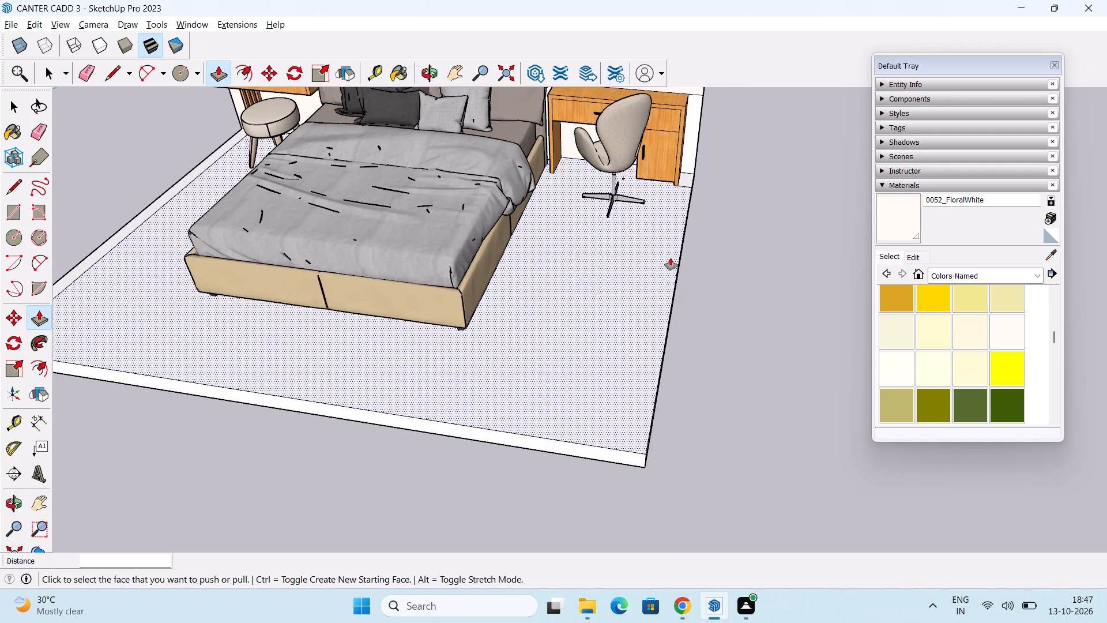
scroll(671, 258, "up", 1)
left_click(694, 162)
scroll(701, 130, "down", 5)
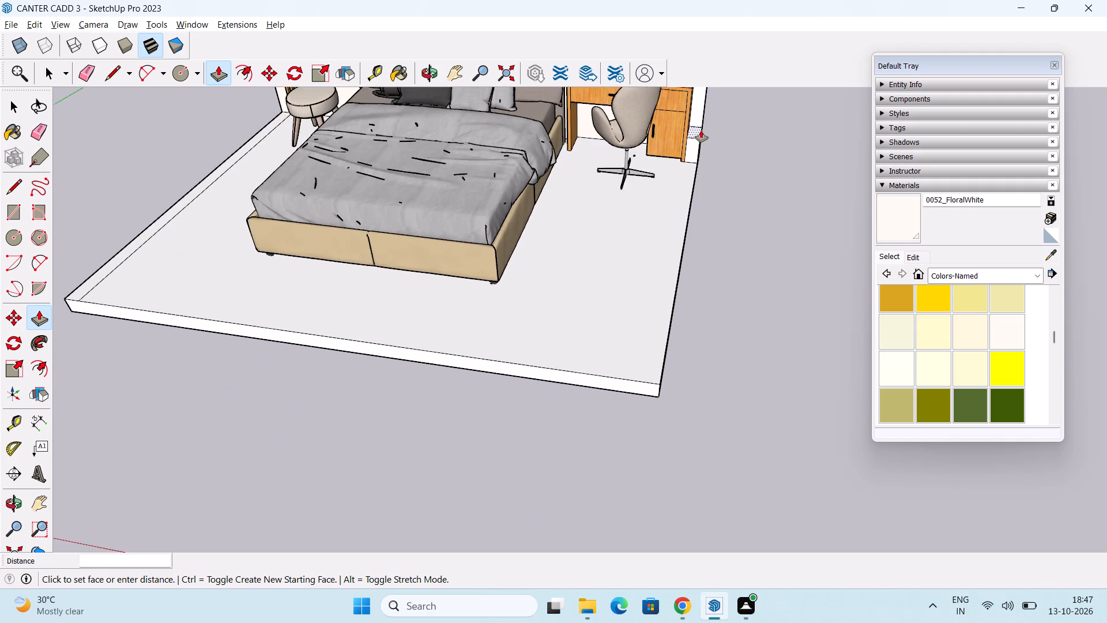
scroll(701, 130, "down", 4)
middle_click_drag(701, 132, 713, 335, "shift")
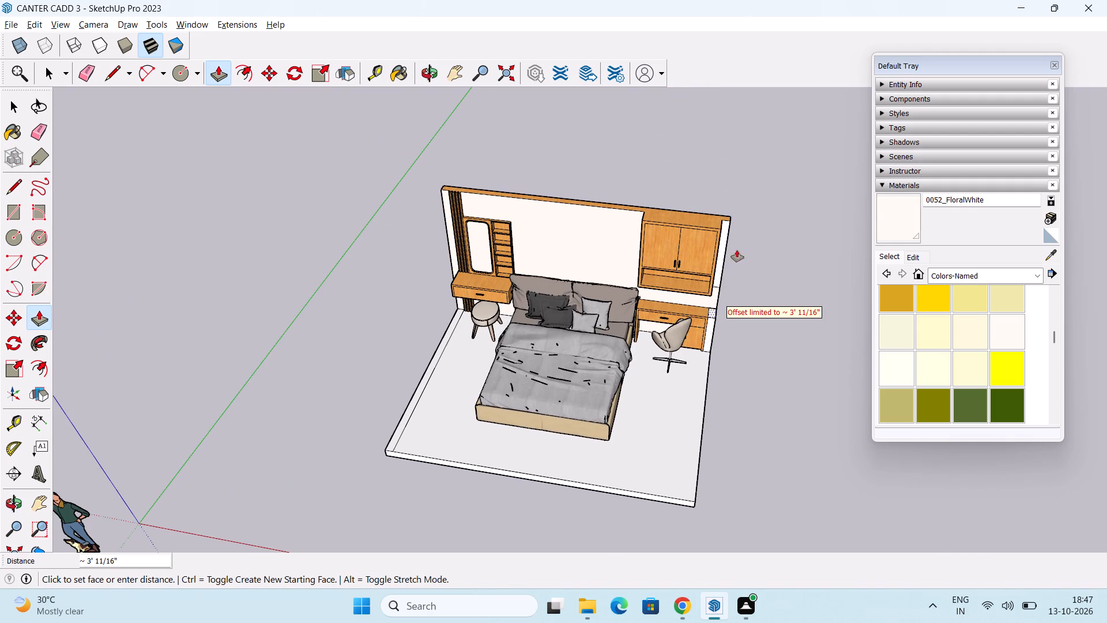
scroll(725, 301, "up", 4)
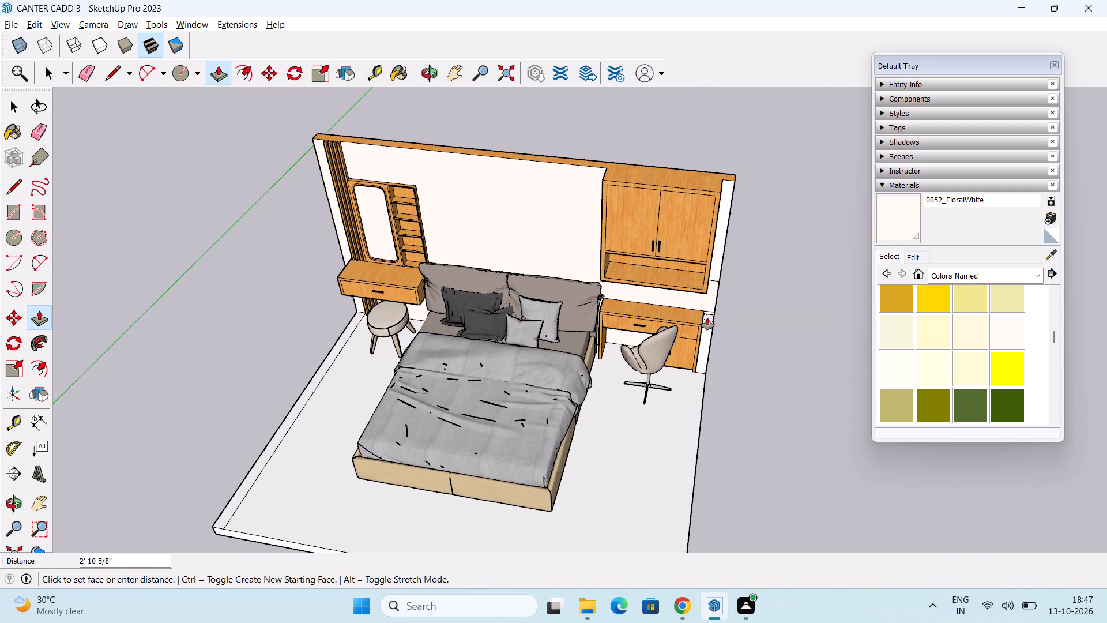
left_click(709, 302)
scroll(709, 302, "up", 2)
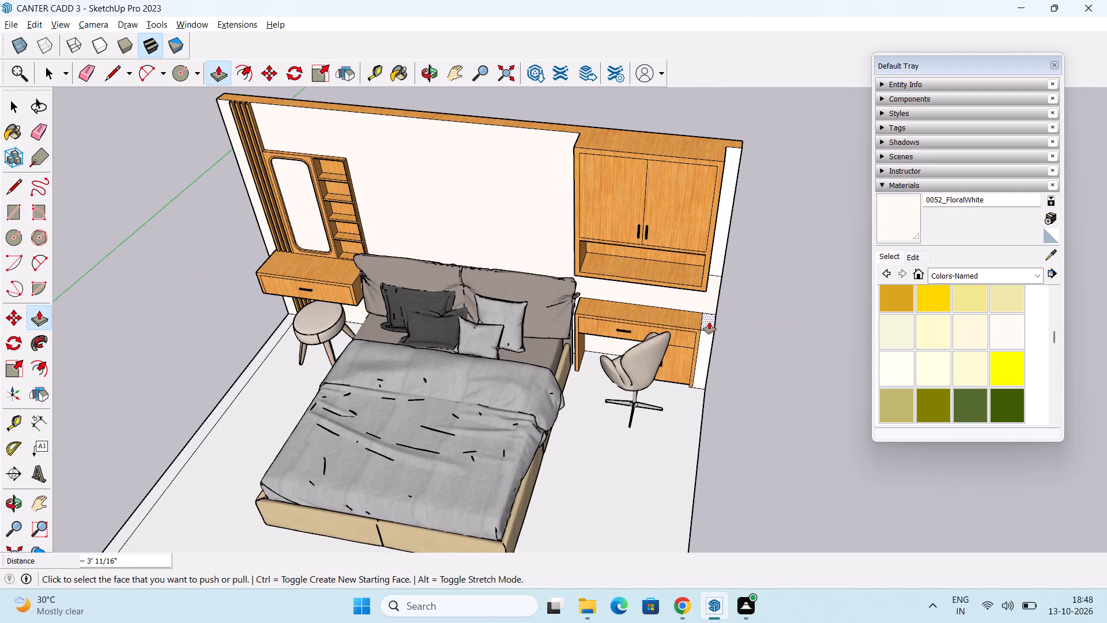
left_click(709, 322)
left_click(710, 272)
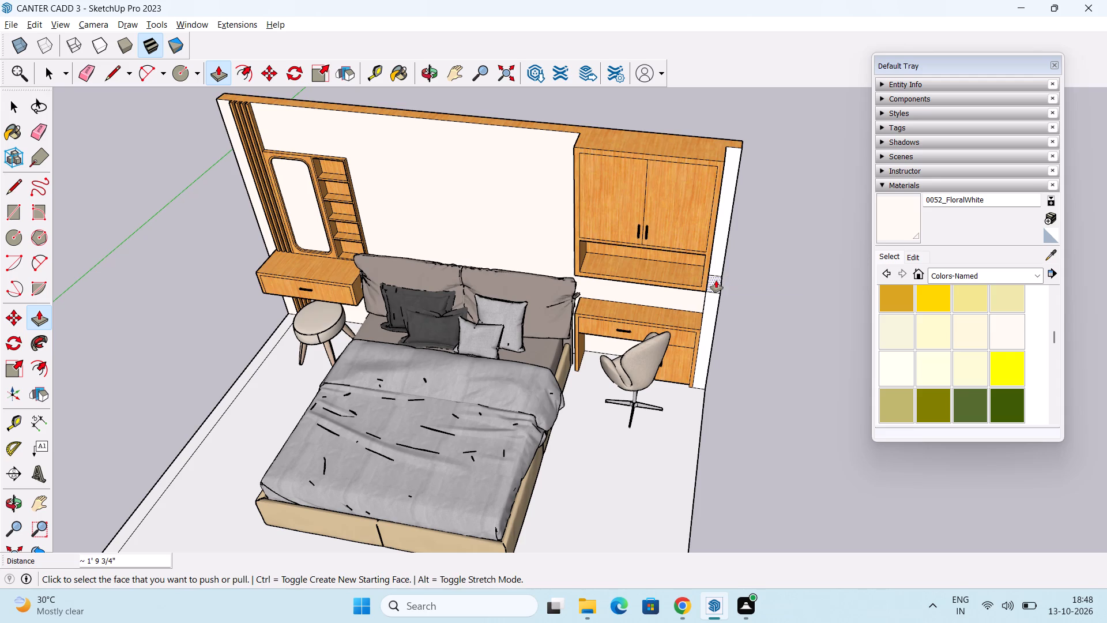
left_click(716, 280)
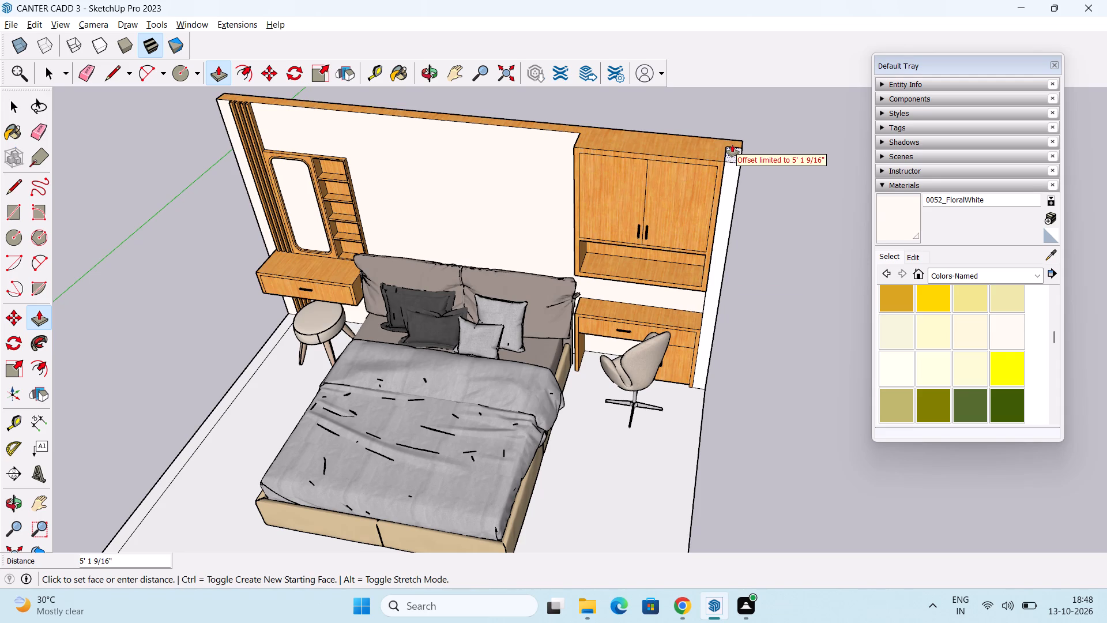
left_click(732, 145)
Pull the front face of the strip beside the desk forward about 12' 6" to the floor's front edge, forming a side wall.
middle_click_drag(724, 208, 684, 152)
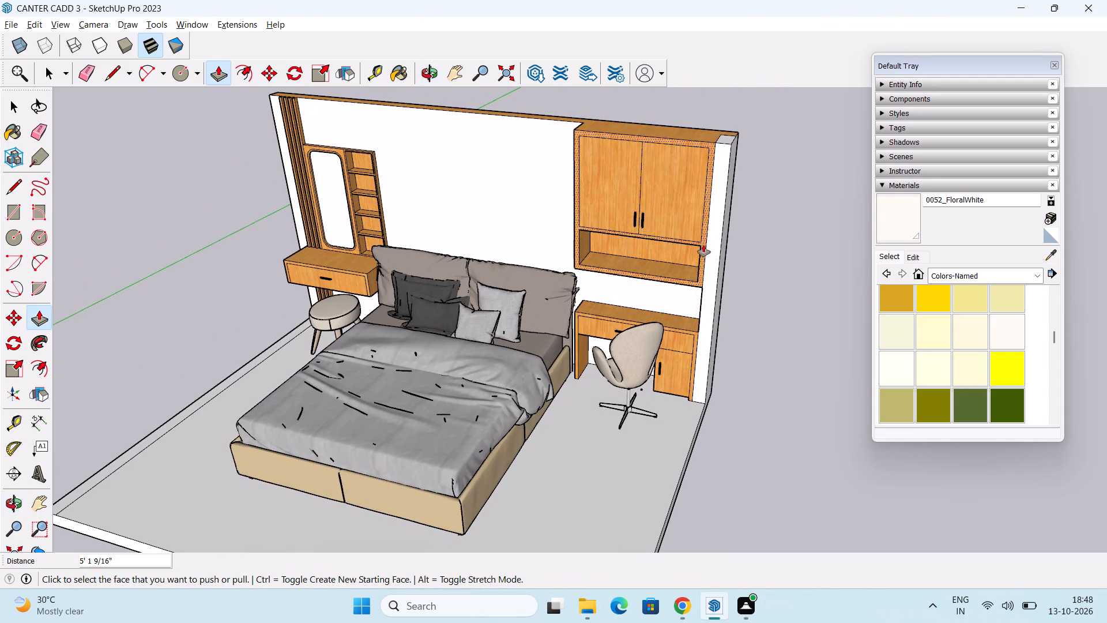
left_click(712, 260)
scroll(670, 414, "down", 2)
middle_click_drag(666, 441, 673, 425)
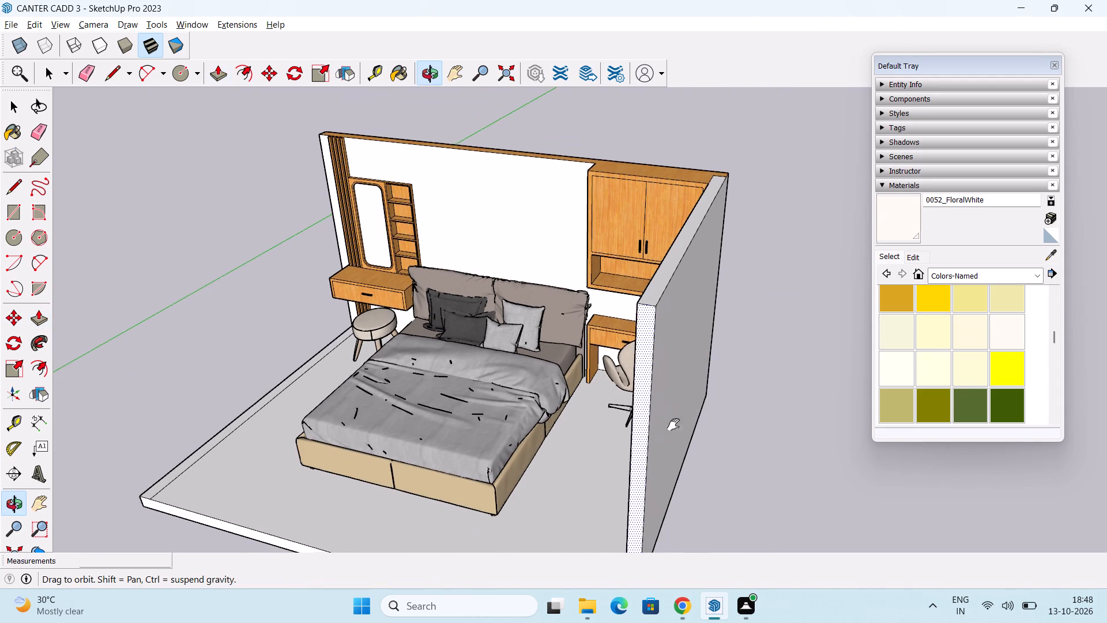
middle_click_drag(673, 425, 740, 294)
middle_click_drag(739, 399, 903, 415)
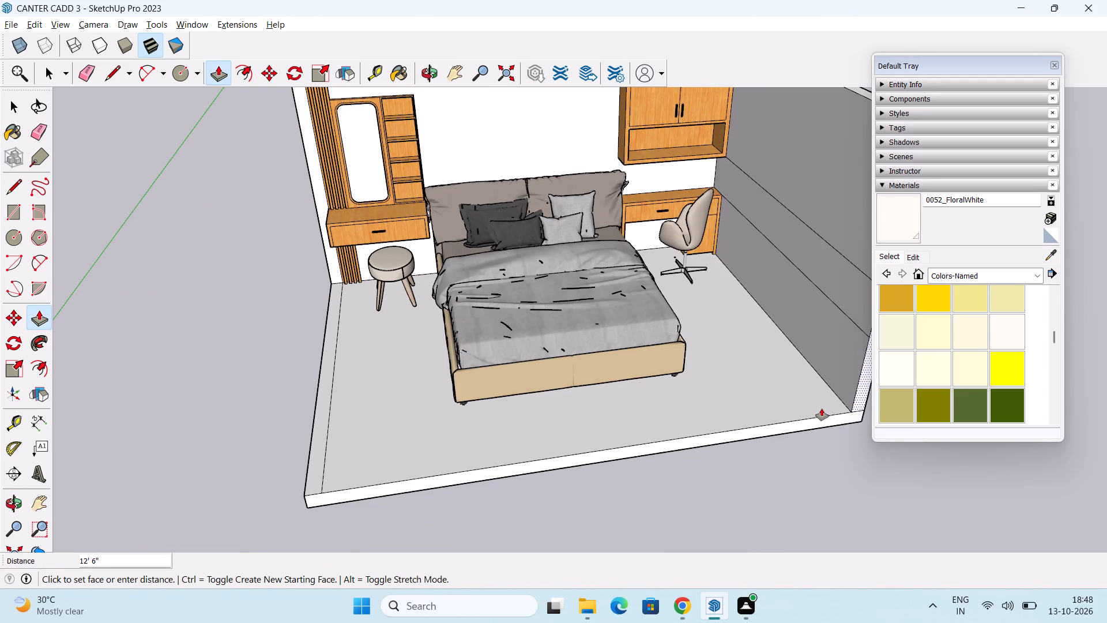
left_click(801, 415)
Erase the horizontal dividing lines on the inner face of the desk-side wall.
scroll(801, 415, "down", 2)
middle_click_drag(799, 413, 658, 414, "shift")
middle_click_drag(662, 414, 787, 384)
key("e")
left_click_drag(688, 212, 668, 295)
middle_click_drag(666, 315, 551, 304)
key("space")
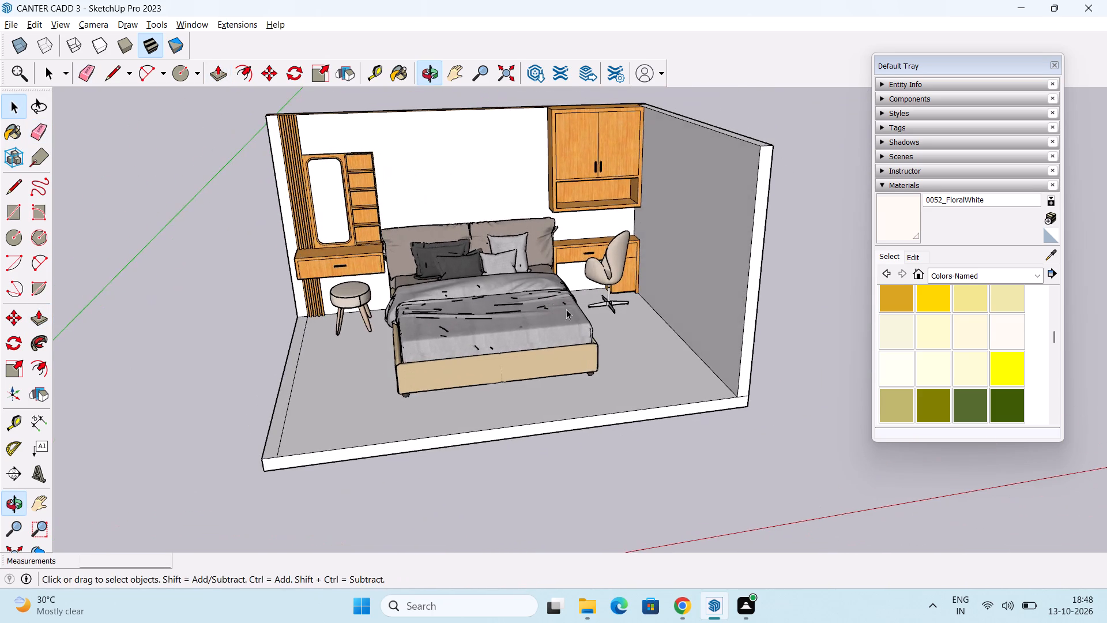
middle_click_drag(558, 362, 690, 336)
middle_click_drag(690, 349, 607, 332, "shift")
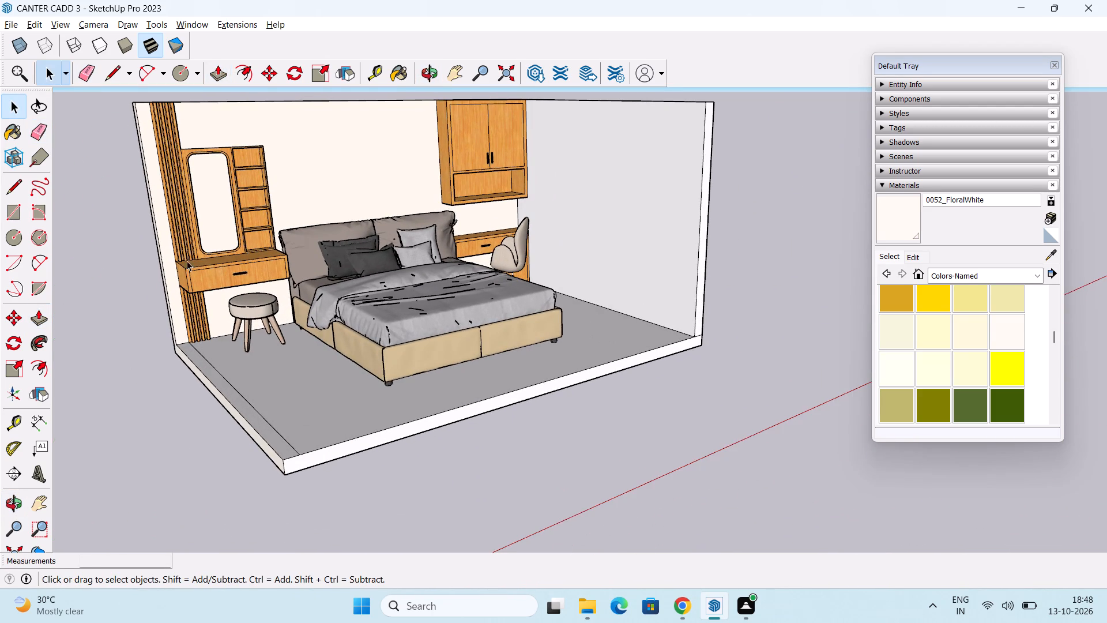
Draw a window rectangle about 7' by 6' 3 3/16" on the inner face of the desk-side wall.
left_click(16, 207)
scroll(484, 307, "down", 1)
middle_click_drag(460, 349, 514, 351)
middle_click_drag(513, 351, 526, 451, "shift")
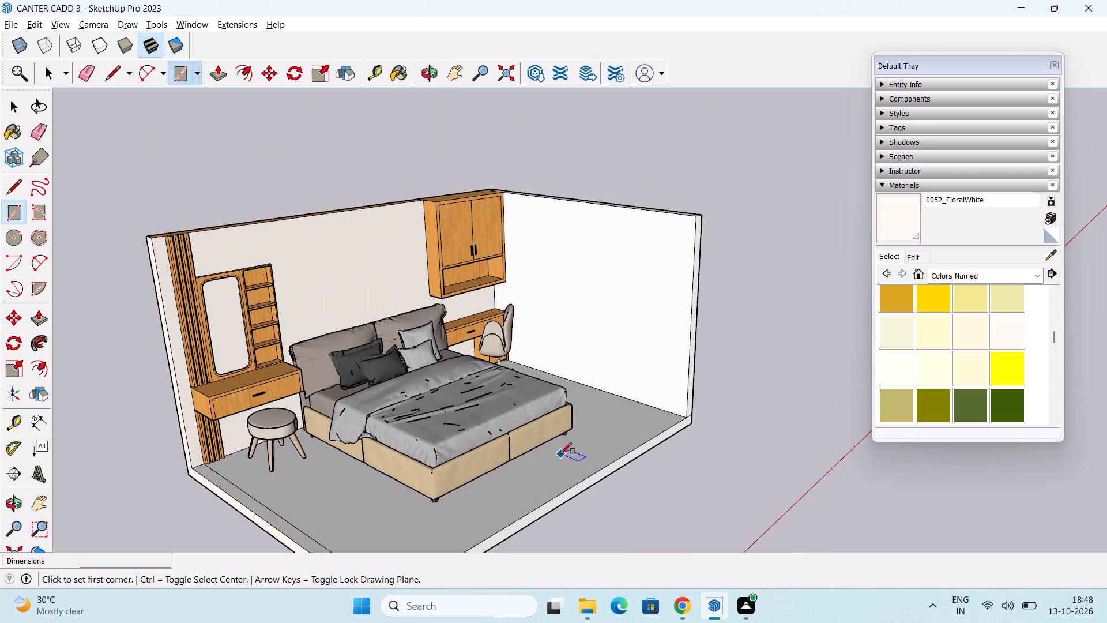
middle_click_drag(560, 454, 654, 437)
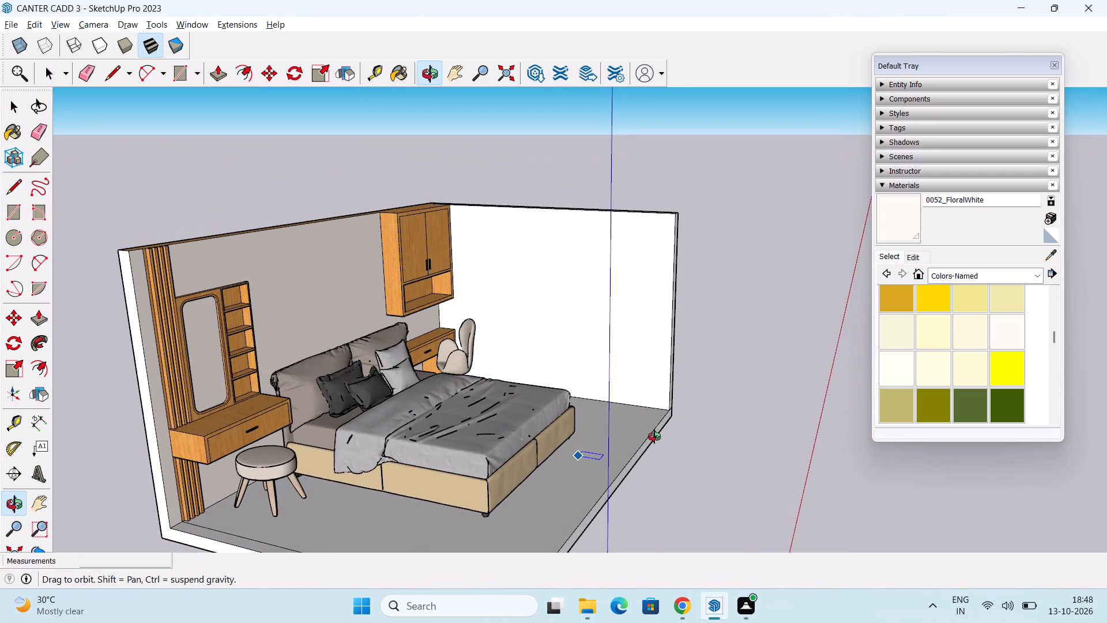
middle_click_drag(654, 437, 631, 438)
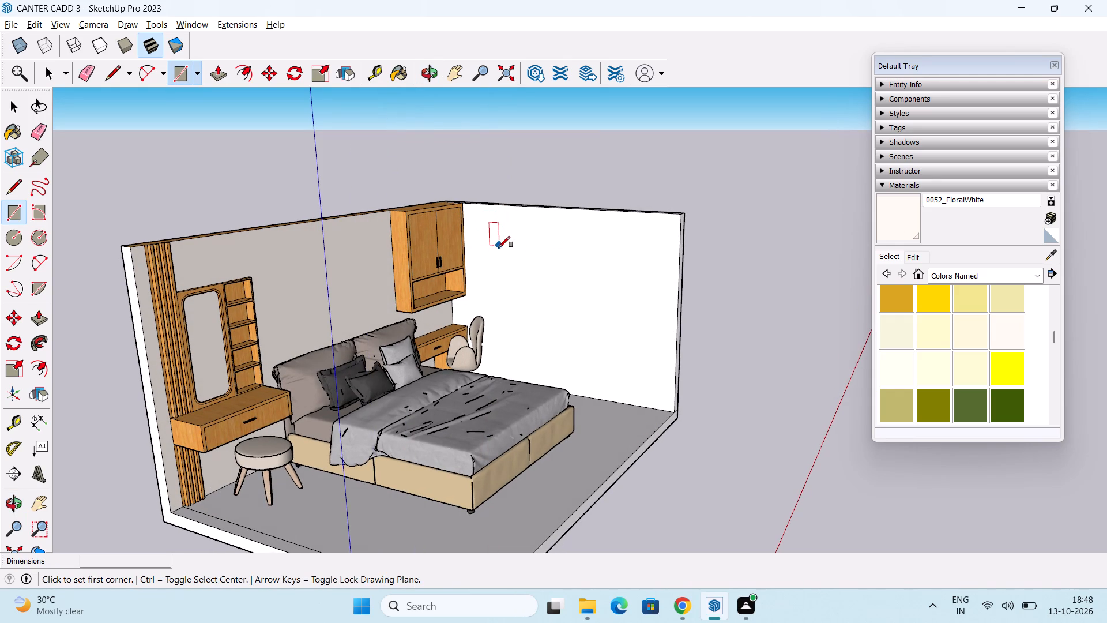
left_click(493, 246)
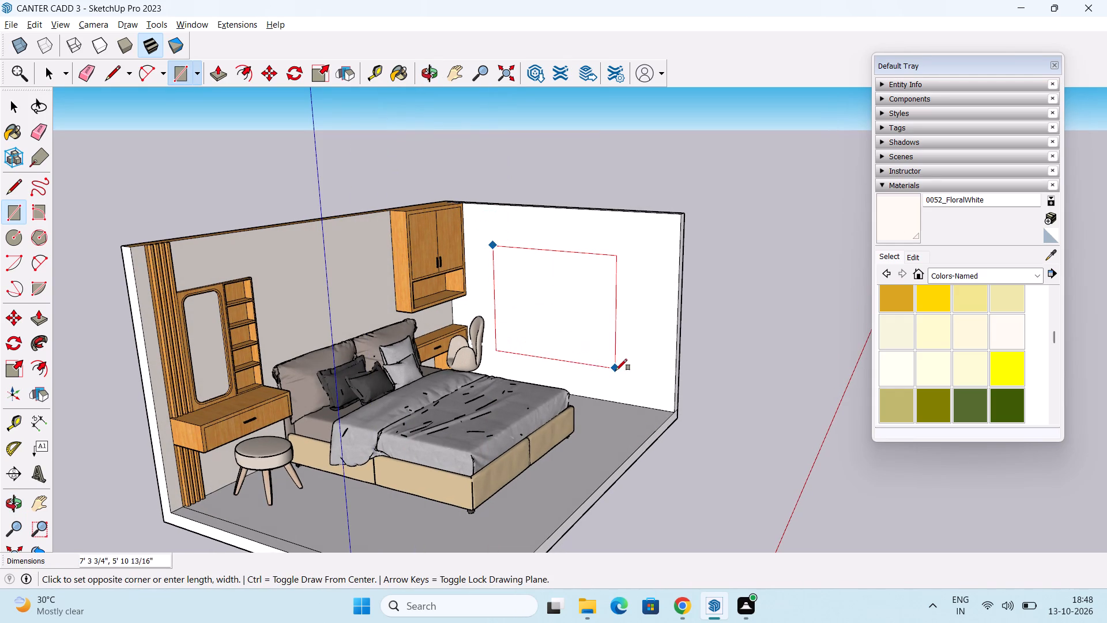
middle_click_drag(616, 377, 551, 368)
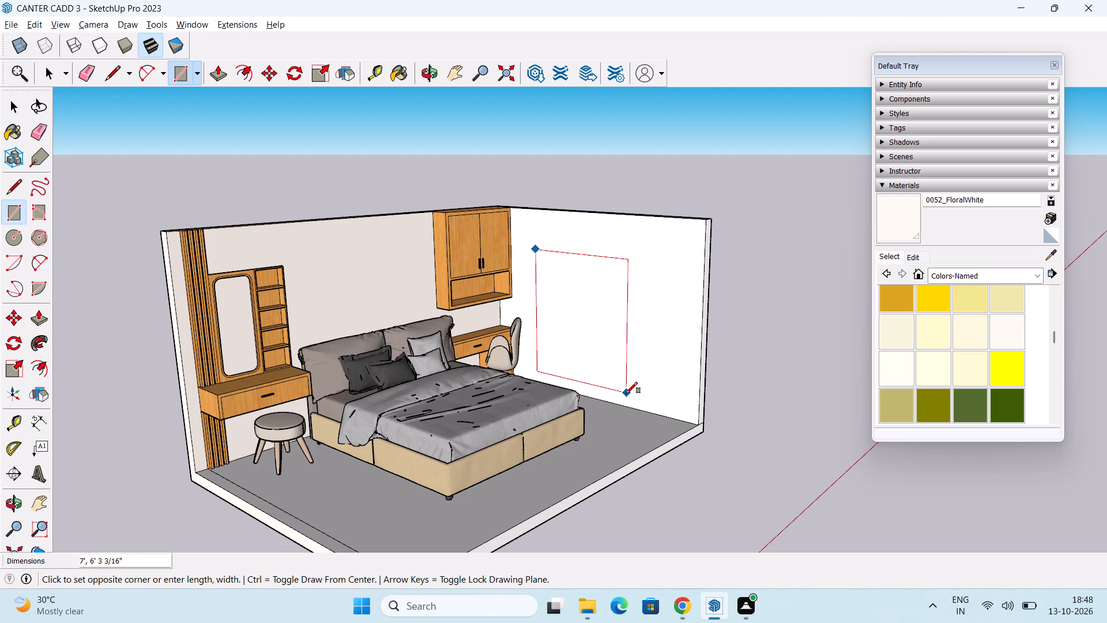
left_click(626, 393)
middle_click_drag(663, 384, 628, 386)
key("space")
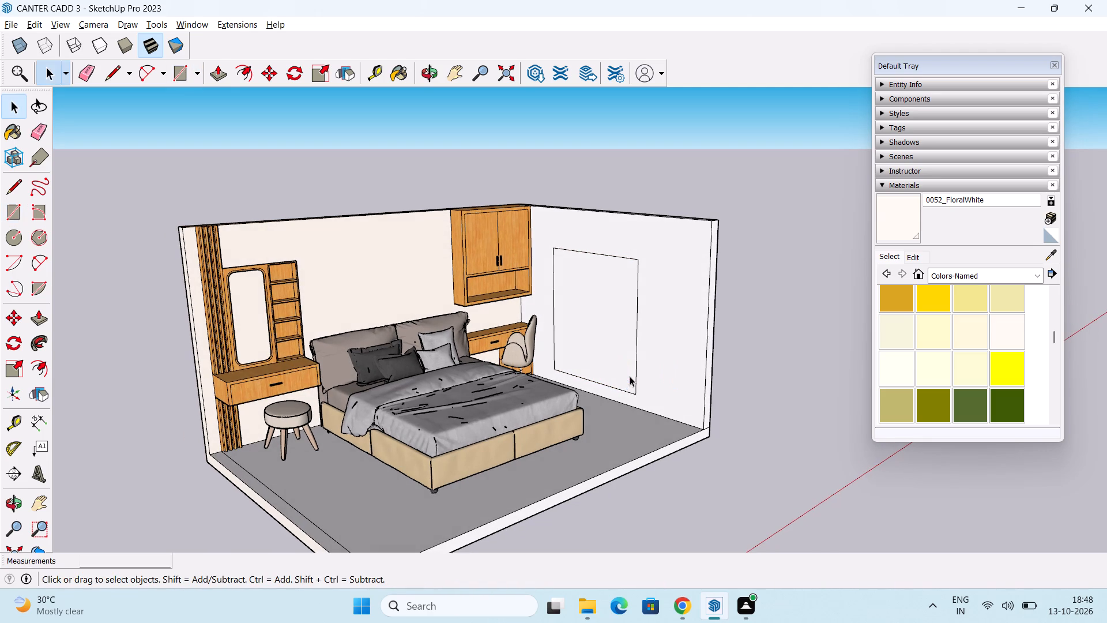
Push/Pull the rectangle 6" through the desk-side wall to cut the window opening.
key("p")
left_click(610, 351)
middle_click_drag(642, 181, 476, 363)
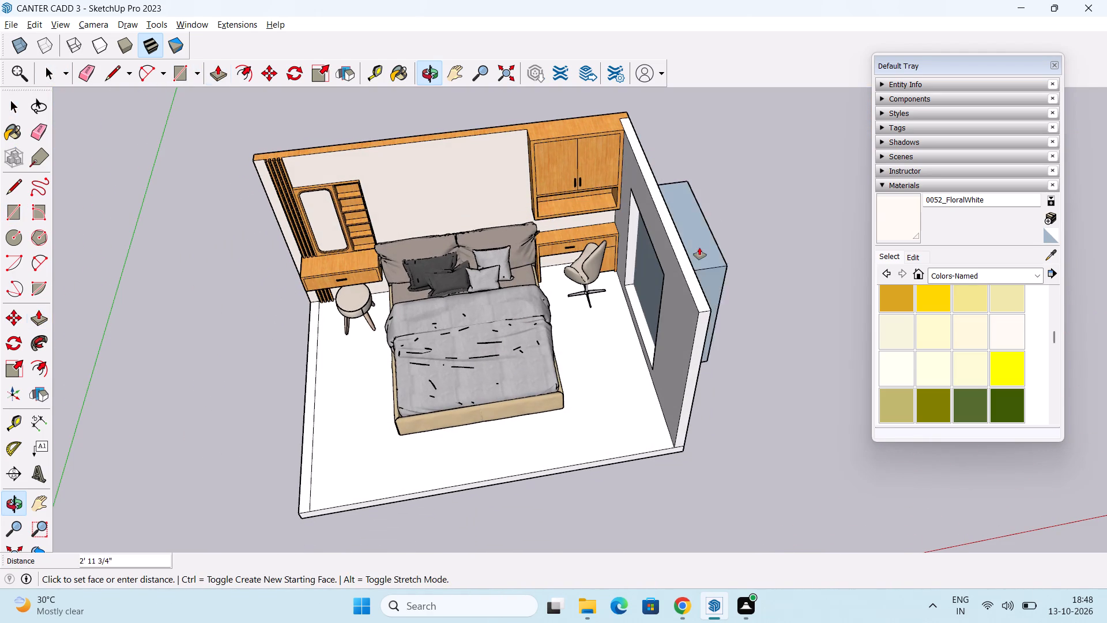
left_click(677, 239)
middle_click_drag(636, 317, 351, 133)
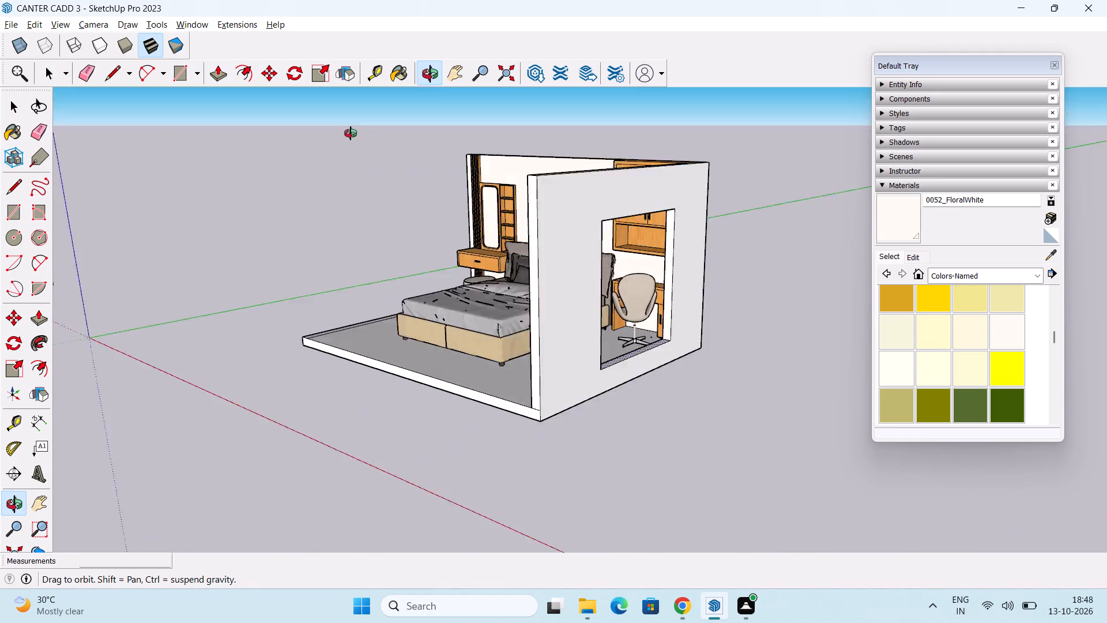
middle_click_drag(351, 133, 691, 234)
middle_click_drag(581, 324, 680, 304)
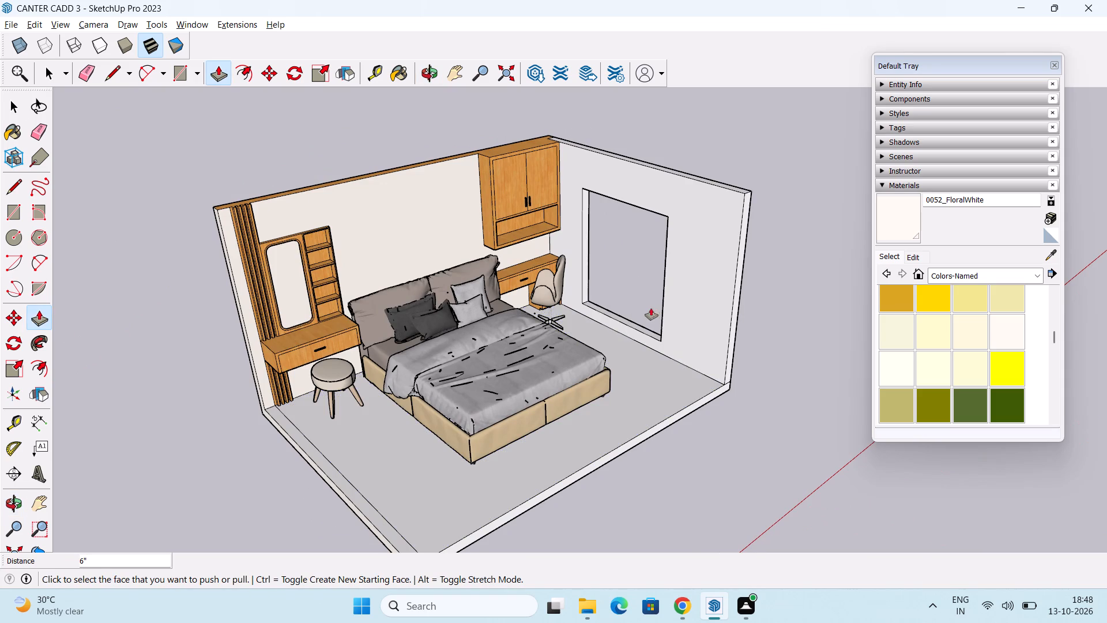
key("space")
scroll(638, 322, "down", 1)
middle_click_drag(627, 348, 622, 368, "shift")
middle_click_drag(626, 399, 622, 327)
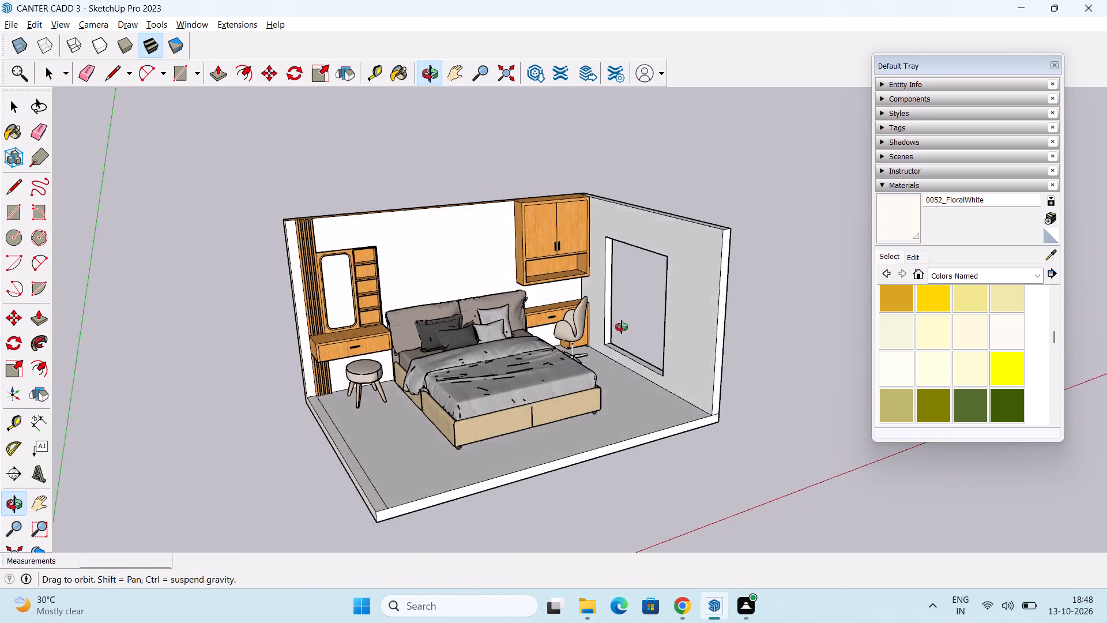
middle_click_drag(622, 327, 679, 351)
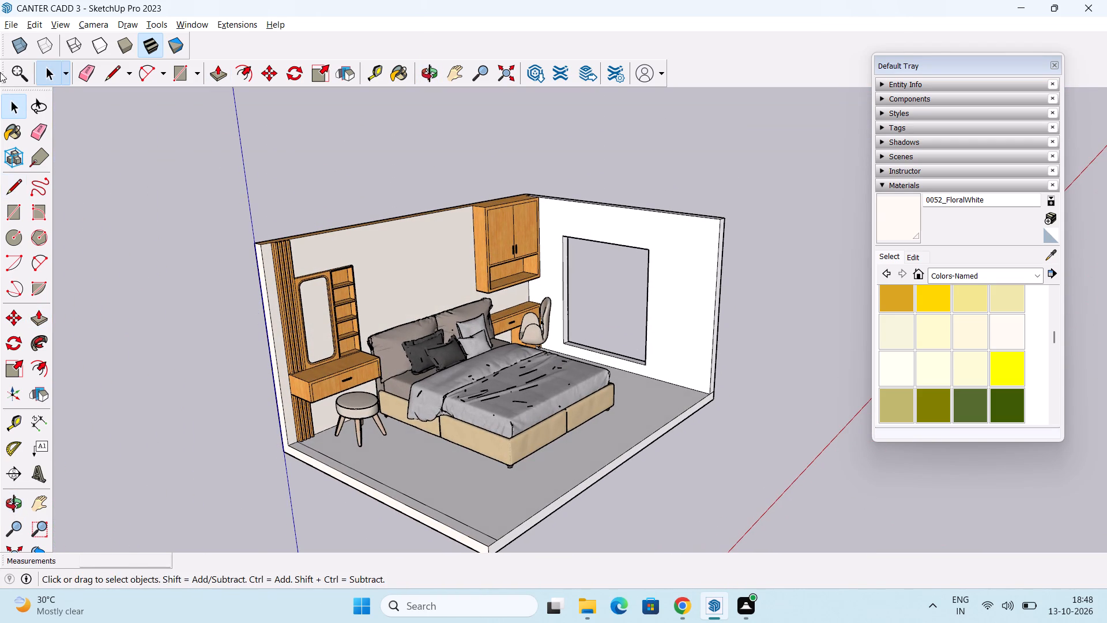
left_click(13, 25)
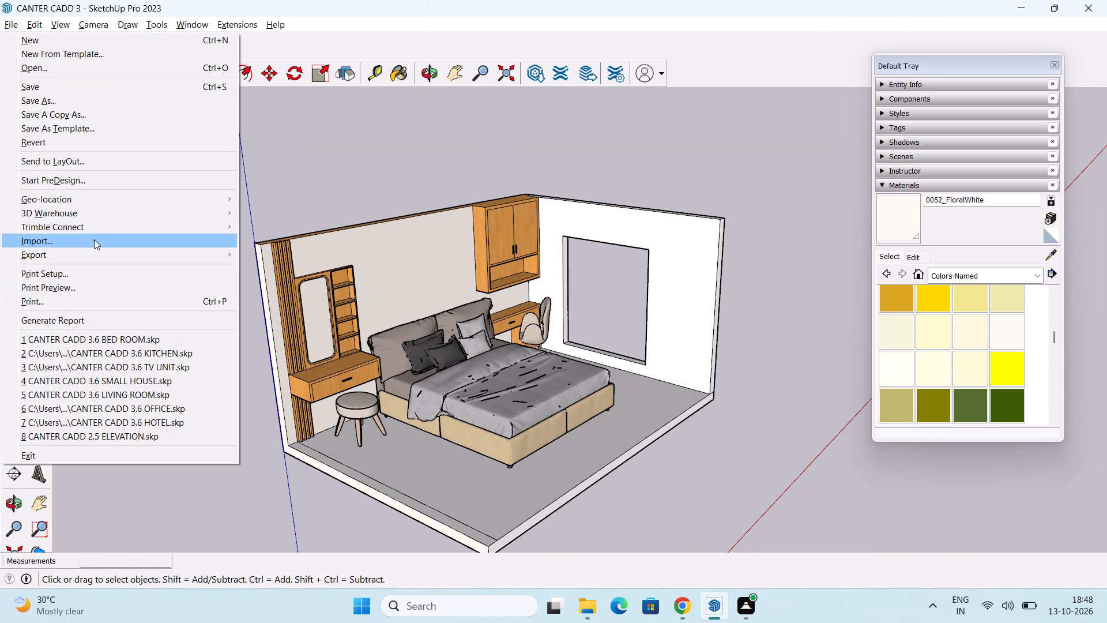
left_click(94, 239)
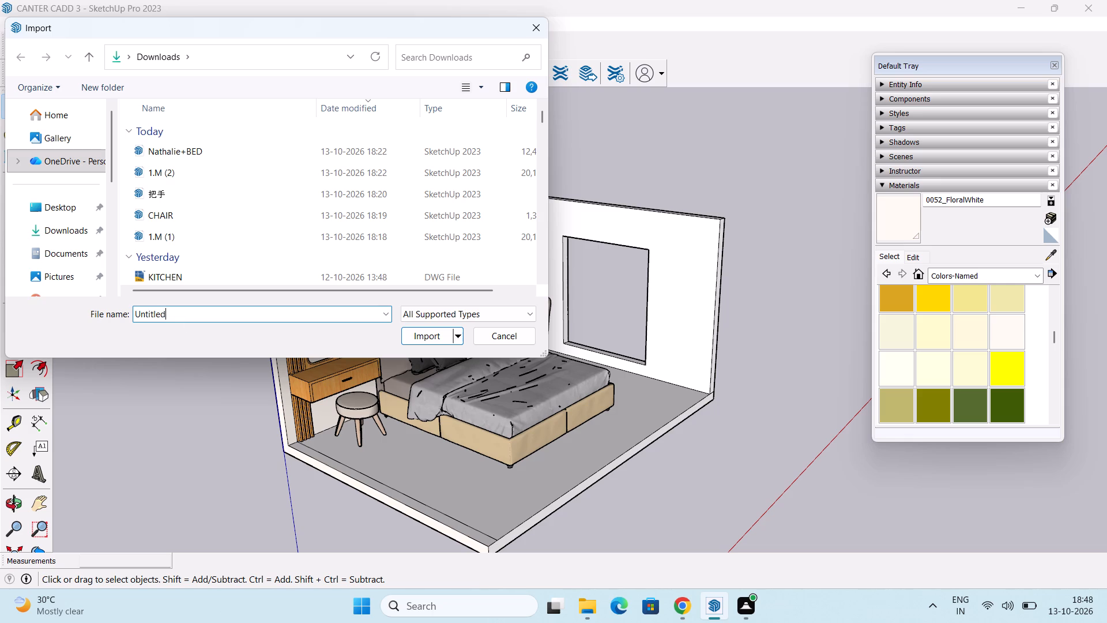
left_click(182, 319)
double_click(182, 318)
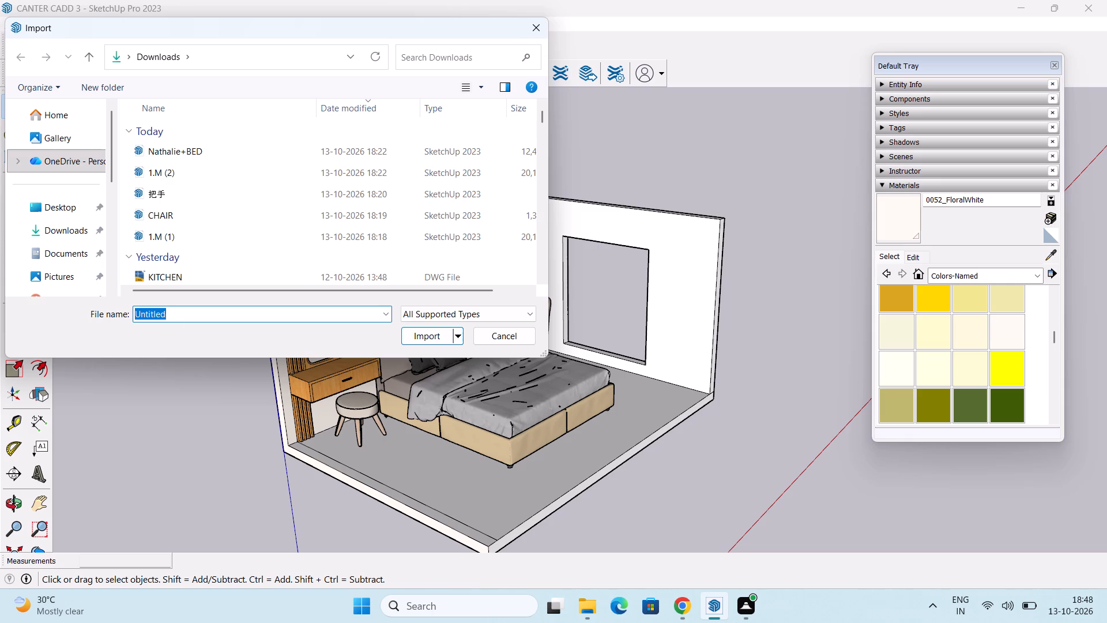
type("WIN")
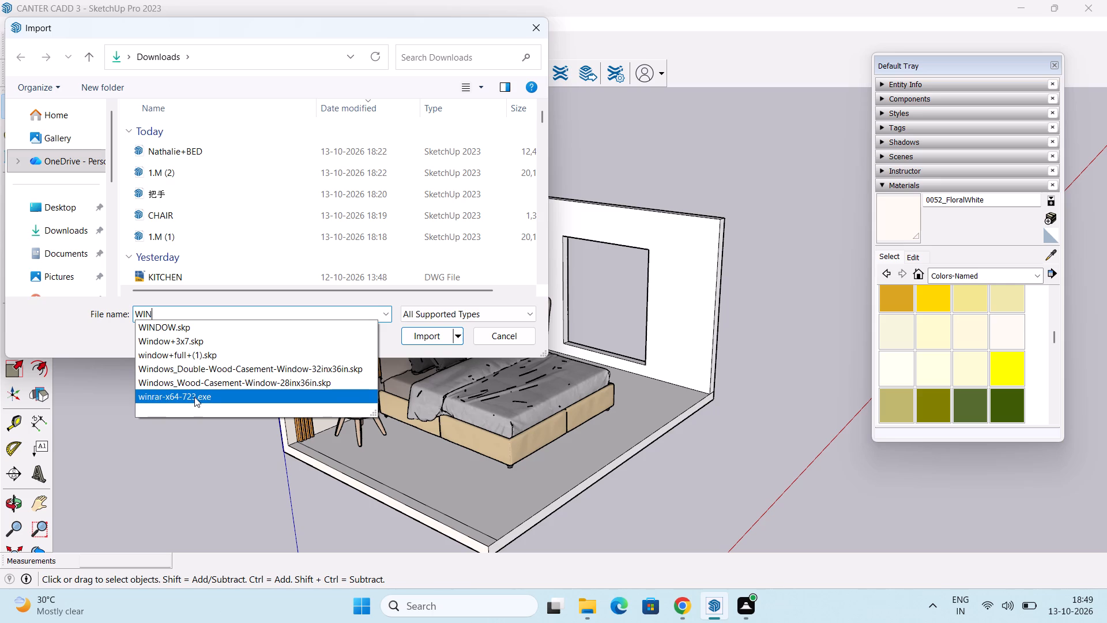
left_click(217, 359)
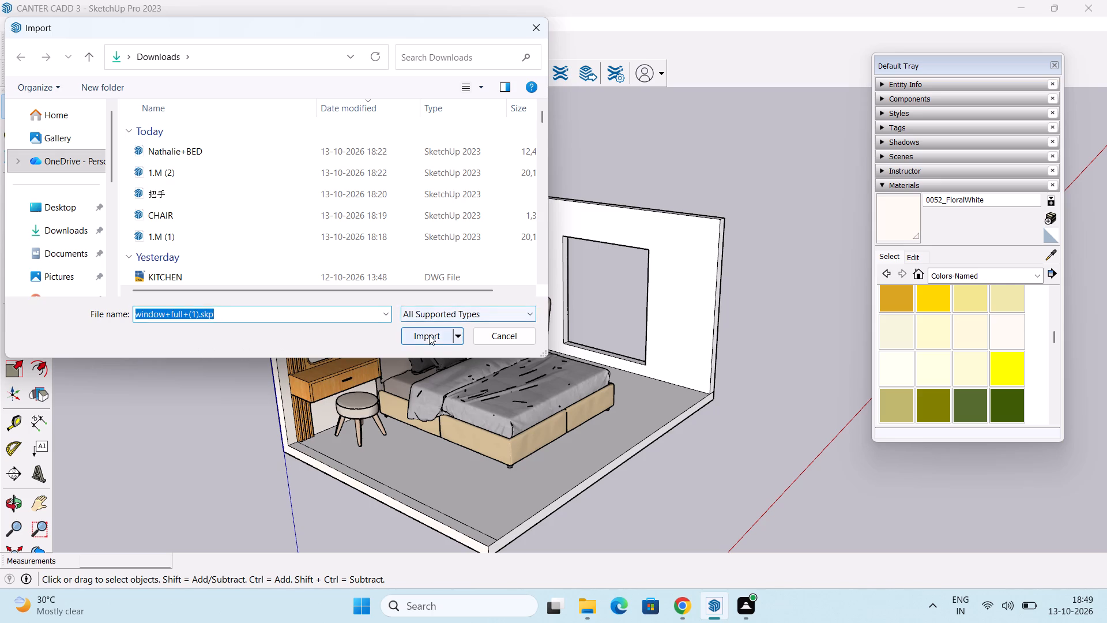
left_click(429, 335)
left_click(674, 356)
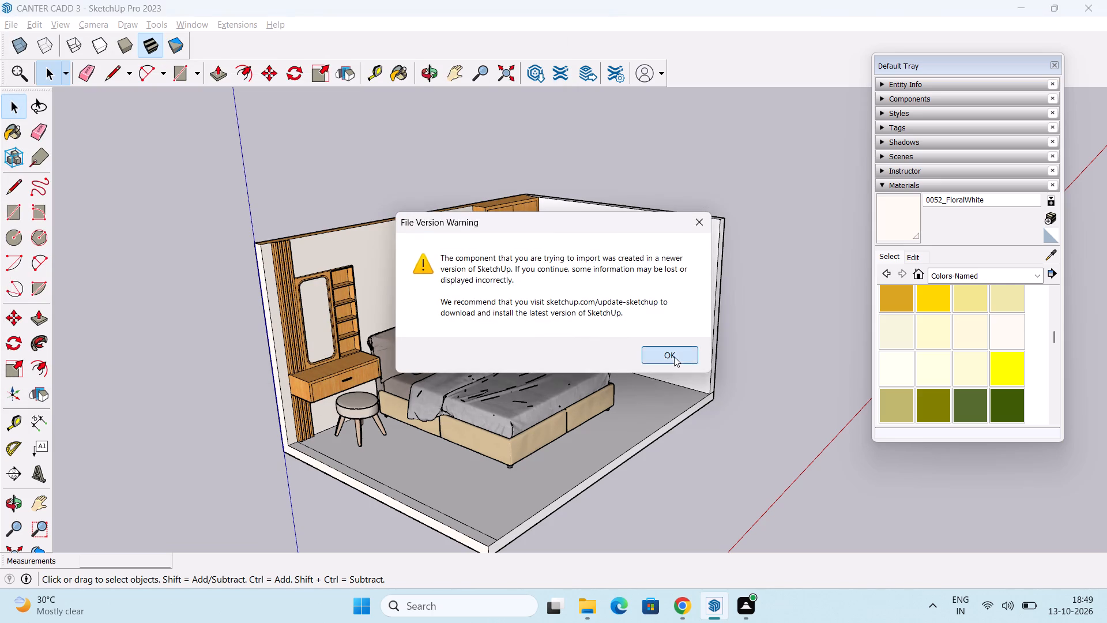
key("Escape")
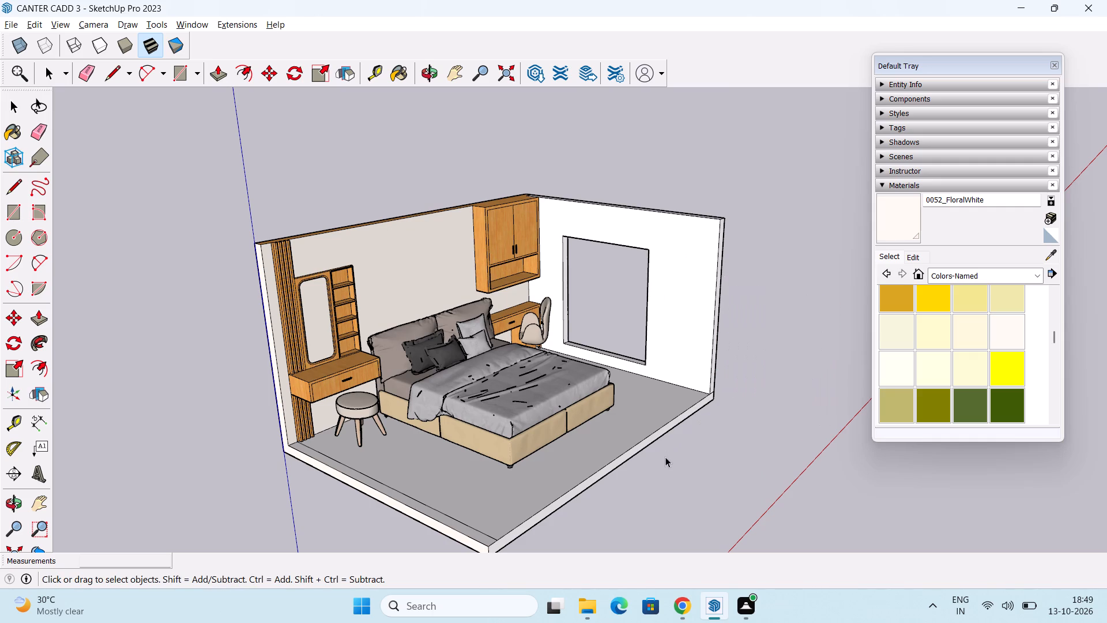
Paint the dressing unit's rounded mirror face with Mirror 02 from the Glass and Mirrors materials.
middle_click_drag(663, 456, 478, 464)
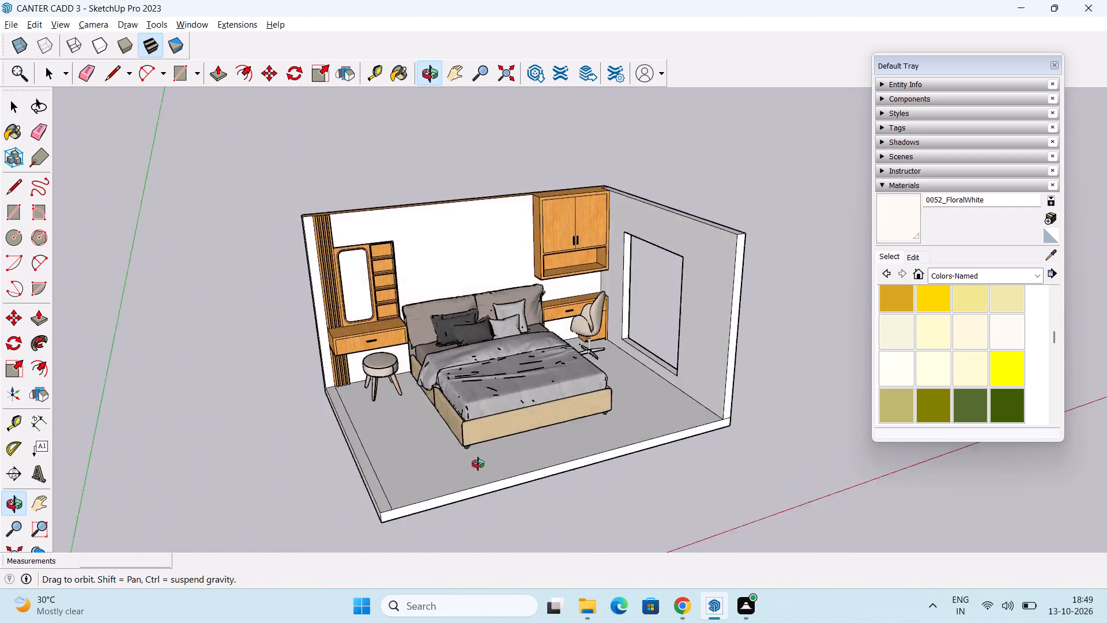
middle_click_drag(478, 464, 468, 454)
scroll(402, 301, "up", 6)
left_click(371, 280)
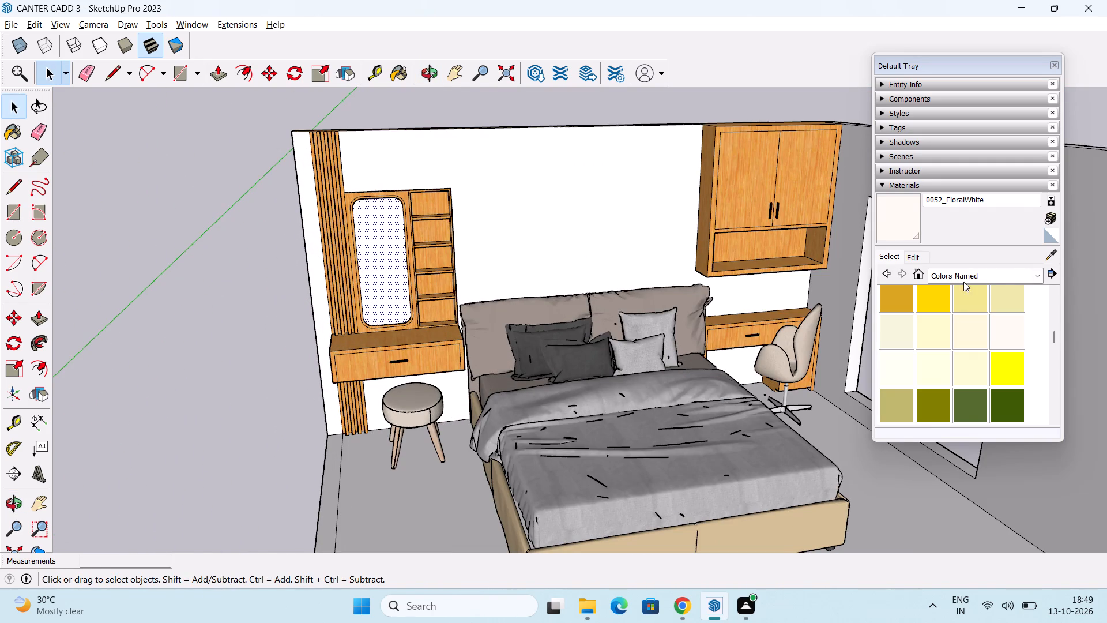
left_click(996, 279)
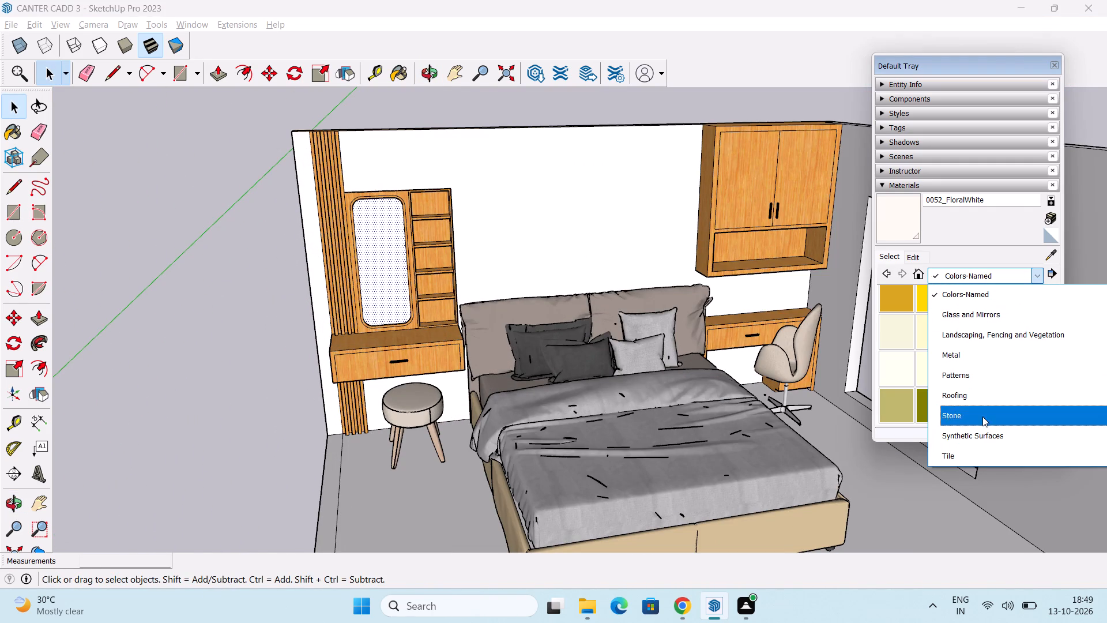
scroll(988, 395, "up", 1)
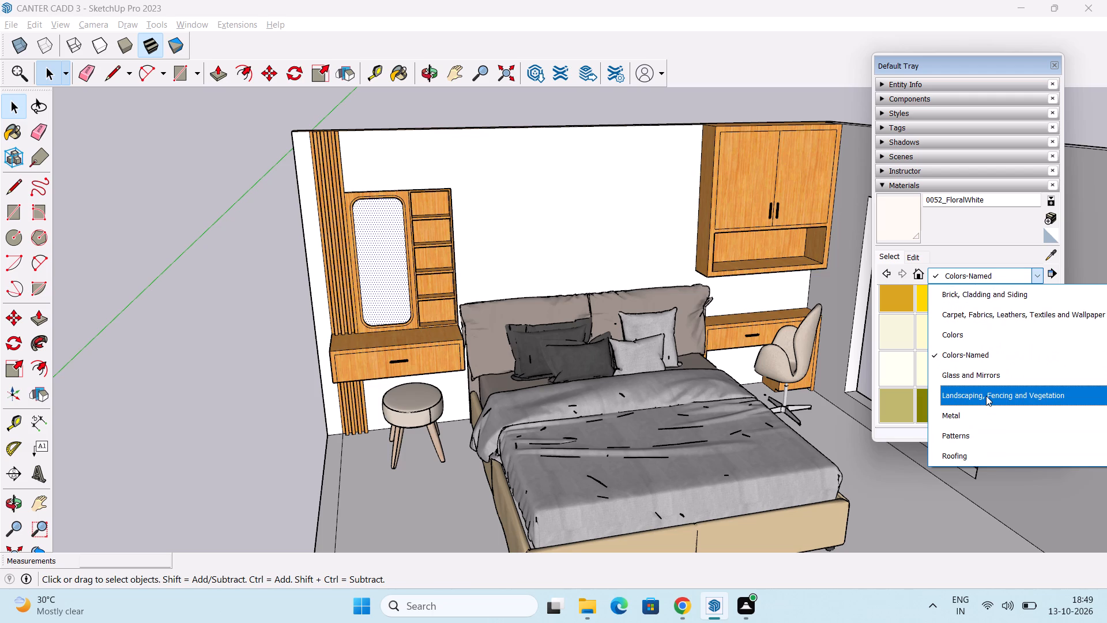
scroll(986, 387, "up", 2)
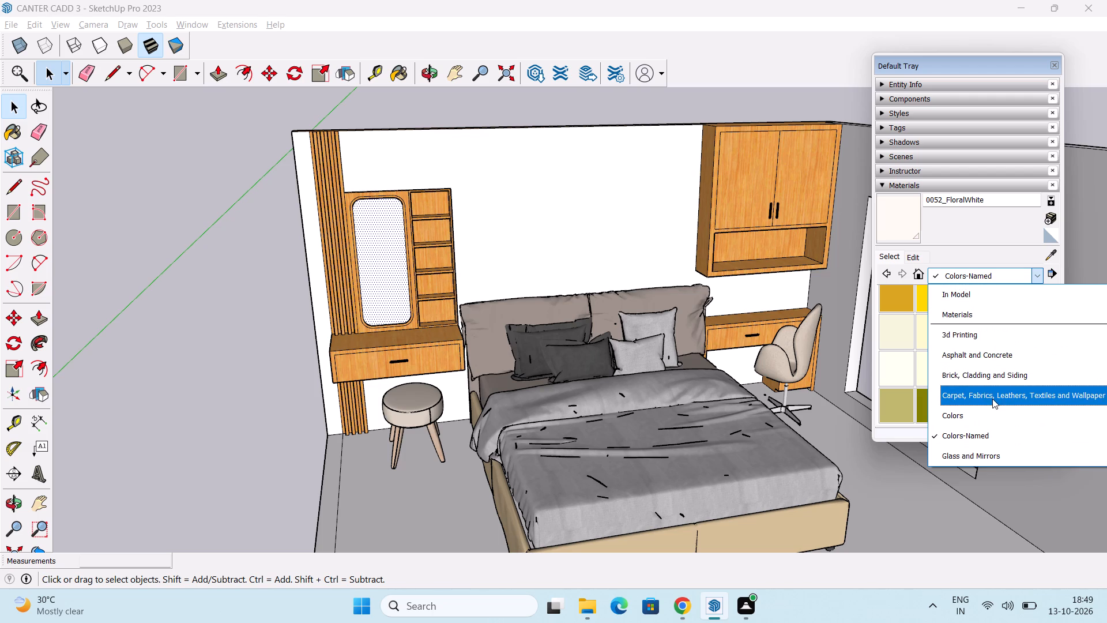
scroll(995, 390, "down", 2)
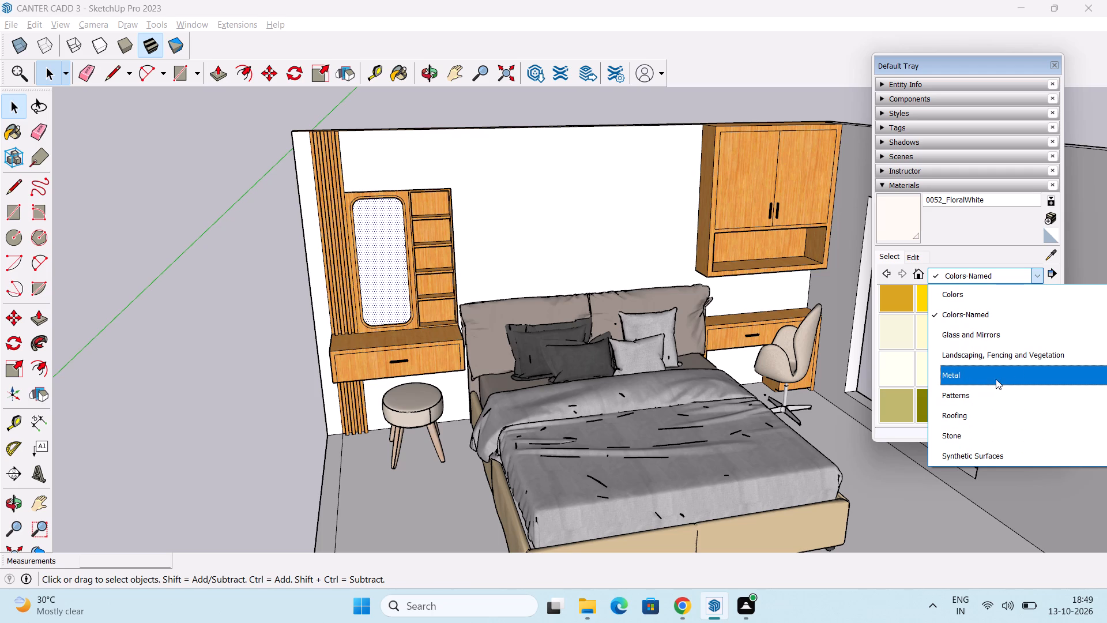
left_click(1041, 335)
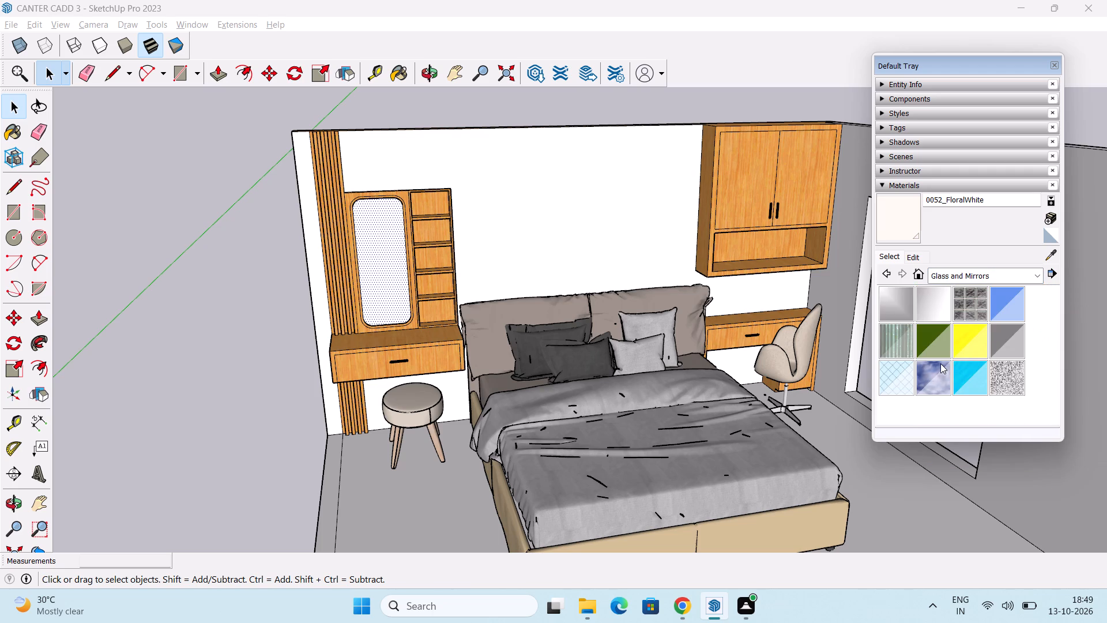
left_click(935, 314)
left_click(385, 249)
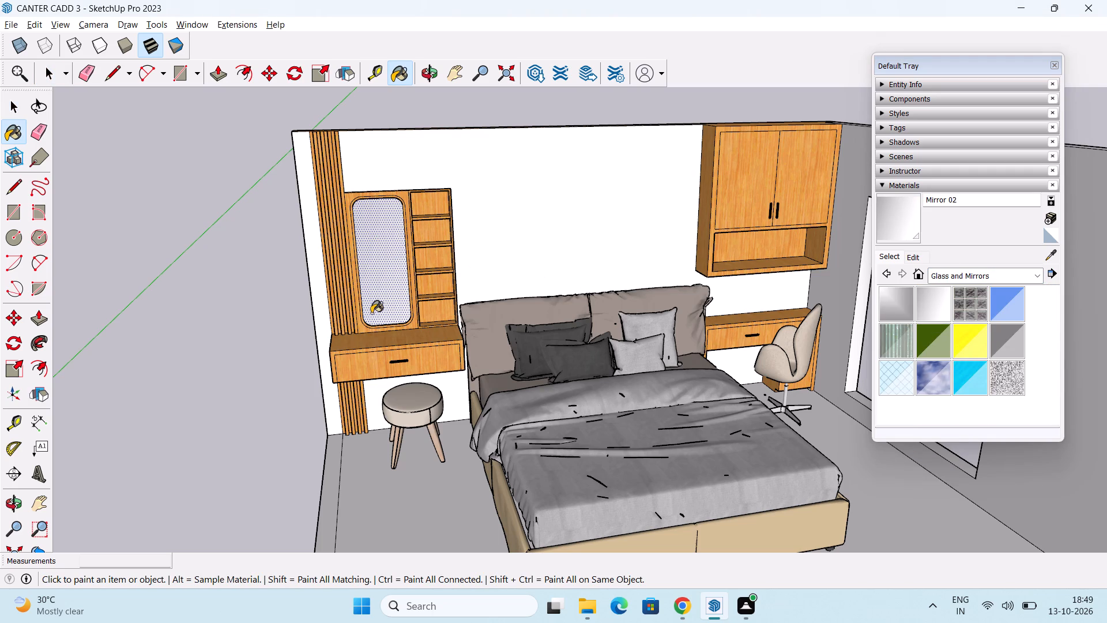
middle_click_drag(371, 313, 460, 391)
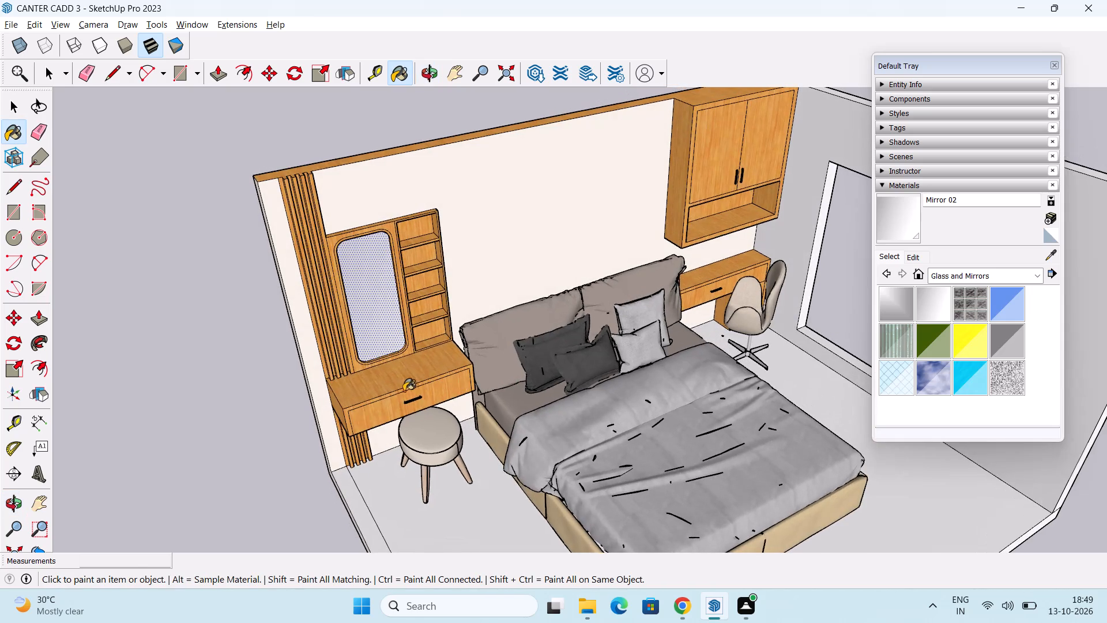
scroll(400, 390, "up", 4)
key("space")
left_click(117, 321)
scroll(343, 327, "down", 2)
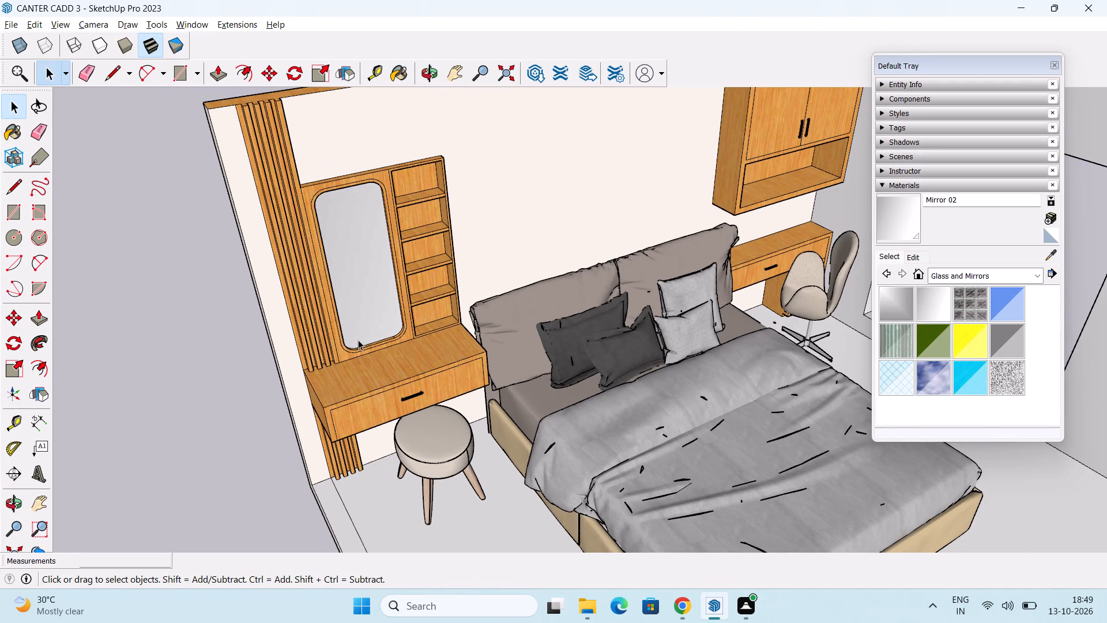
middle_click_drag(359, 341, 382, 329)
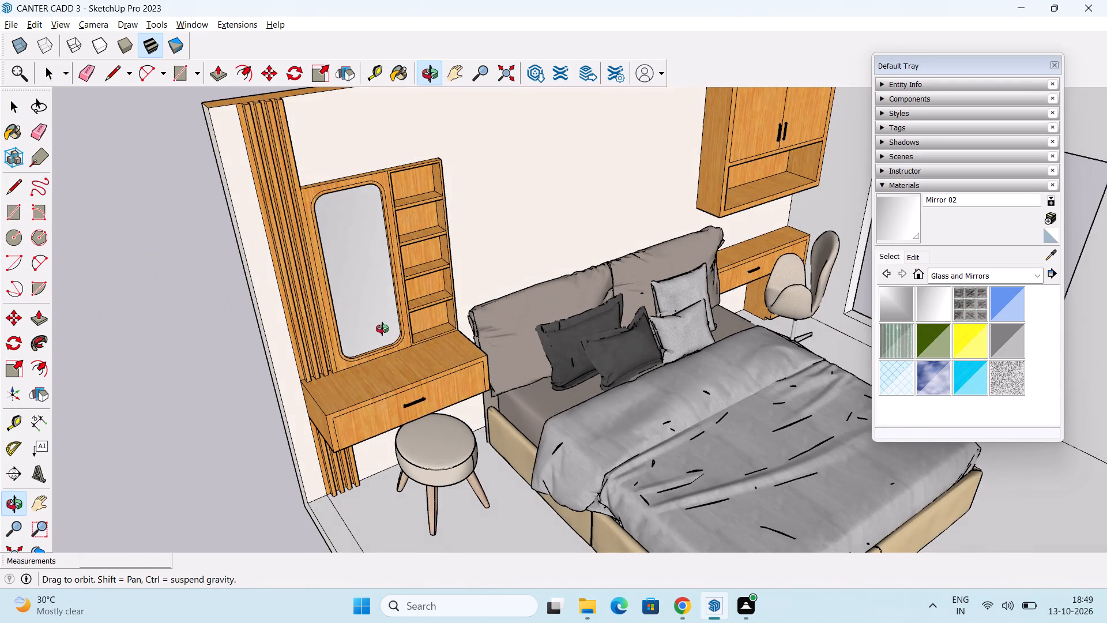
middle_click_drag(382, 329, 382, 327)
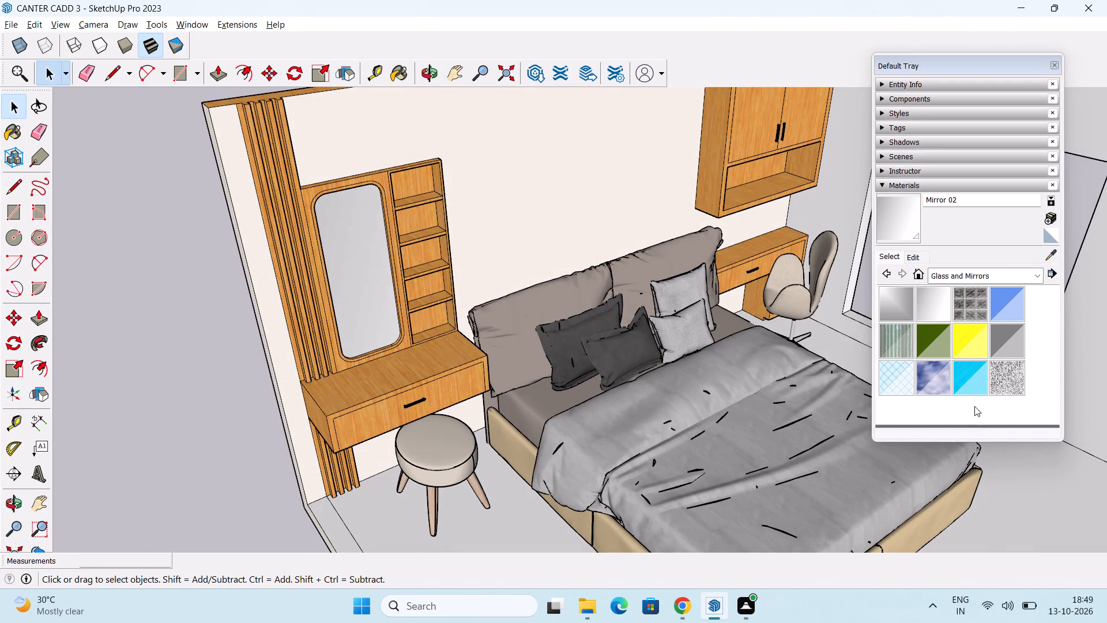
Paint the dressing unit's mirror face with Translucent Glass Tinted and check it from several angles.
left_click(979, 382)
left_click(361, 287)
middle_click_drag(438, 313, 368, 300)
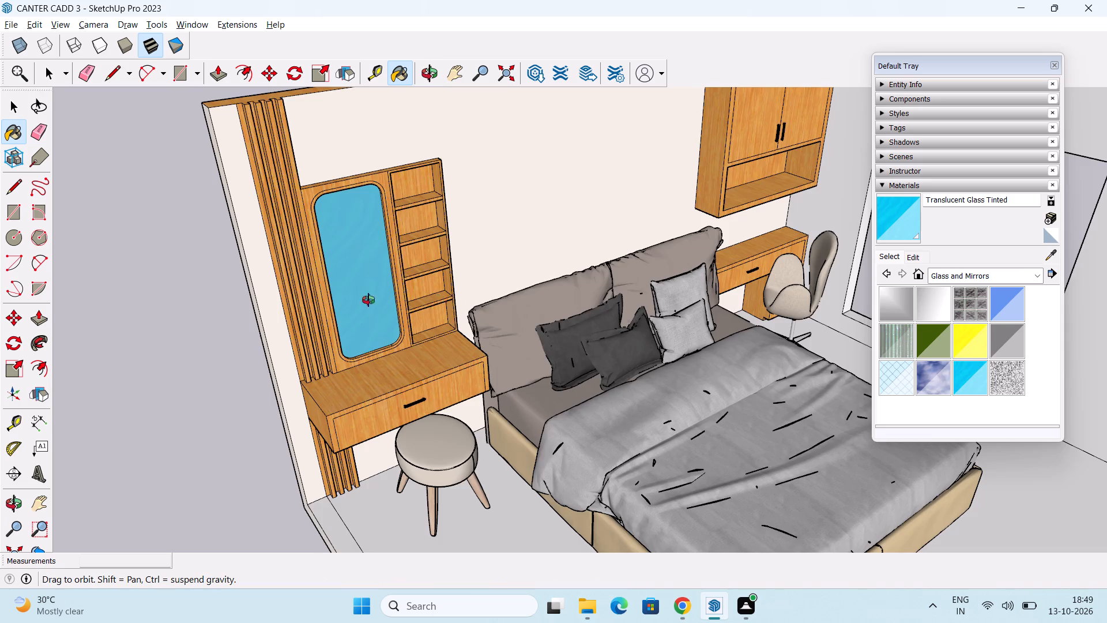
middle_click_drag(368, 300, 460, 292)
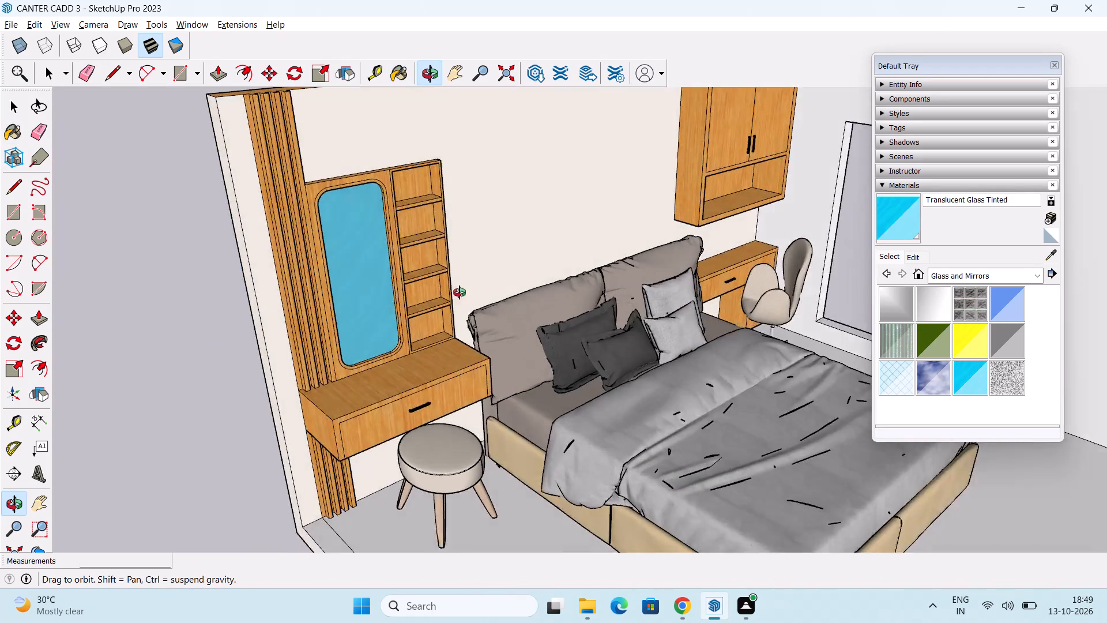
middle_click_drag(460, 292, 621, 311)
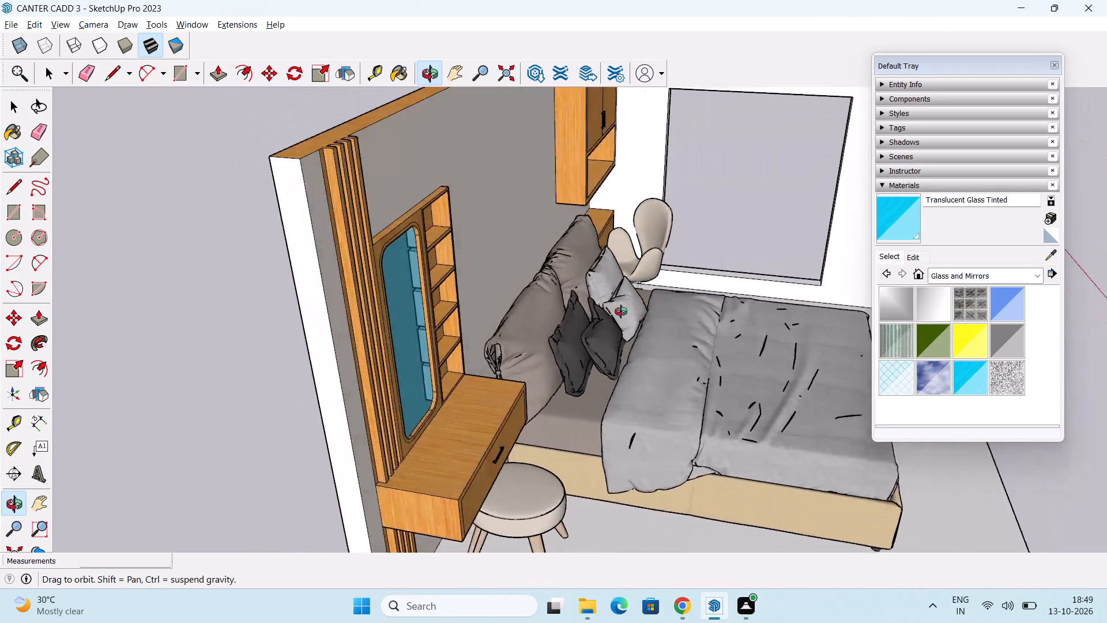
middle_click_drag(621, 311, 432, 309)
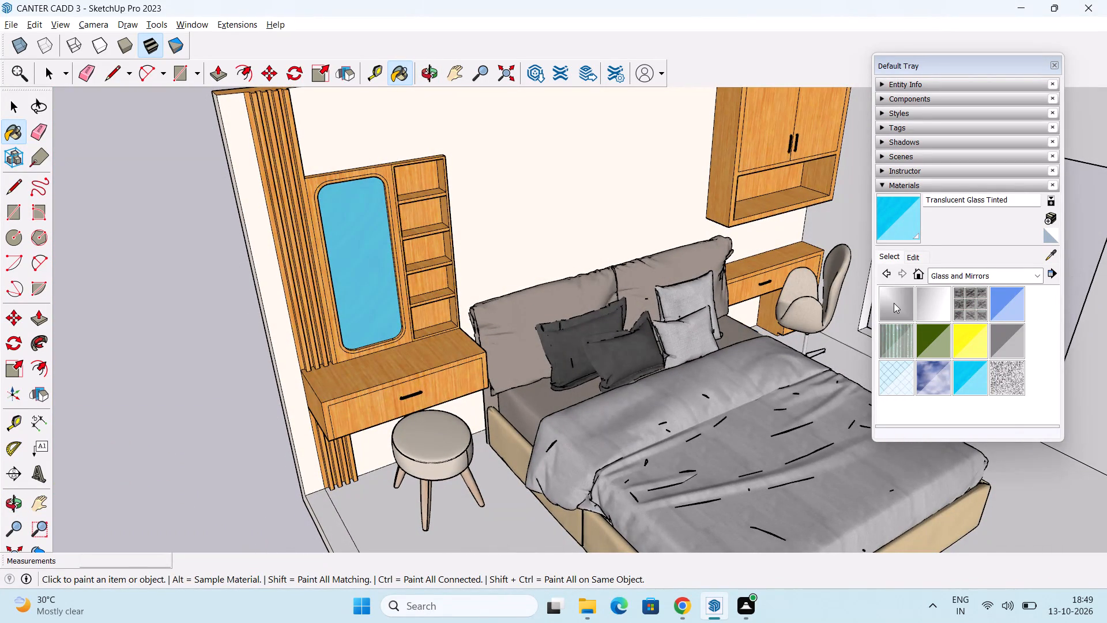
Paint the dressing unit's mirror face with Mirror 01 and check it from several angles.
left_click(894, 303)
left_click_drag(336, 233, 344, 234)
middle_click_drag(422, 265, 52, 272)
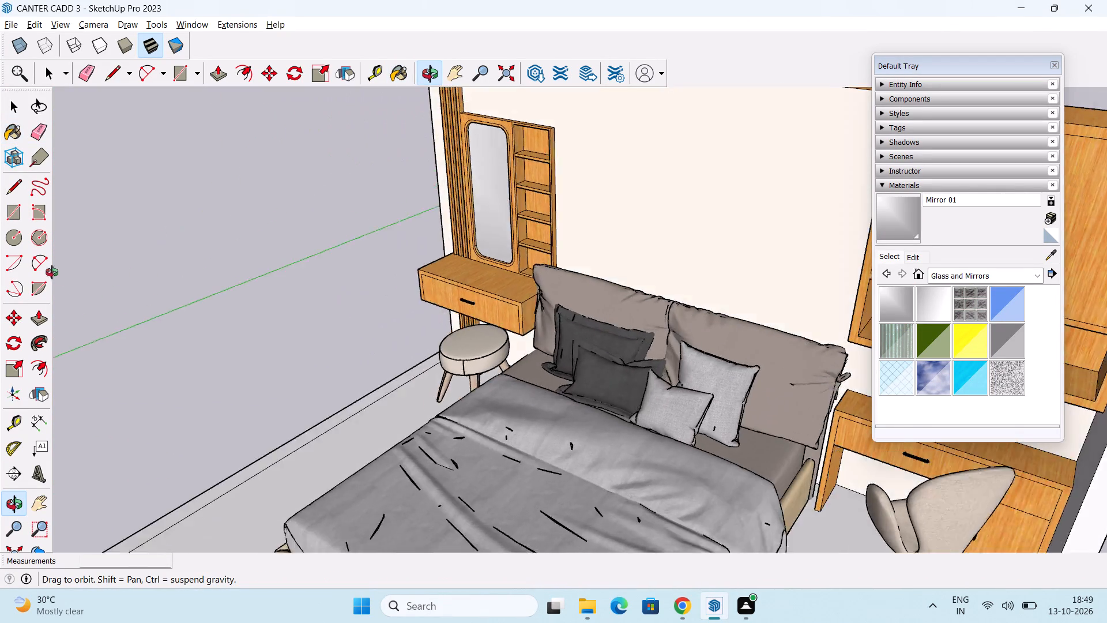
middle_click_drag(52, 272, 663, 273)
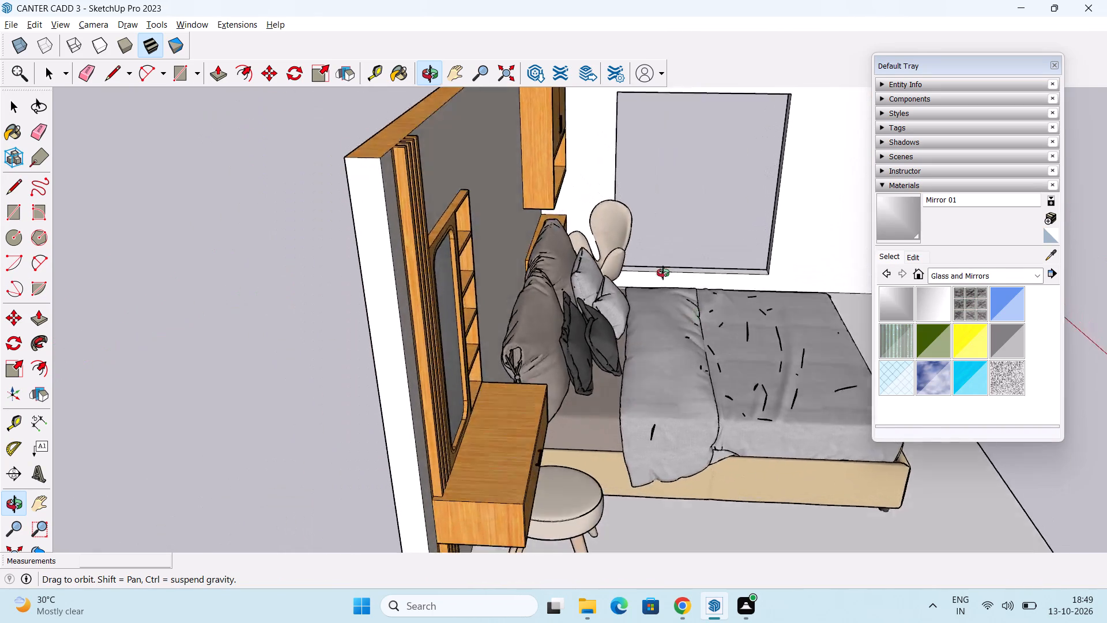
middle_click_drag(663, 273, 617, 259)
Paint the dressing unit's mirror face with Translucent Glass Gray from the Glass and Mirrors materials.
left_click(1018, 339)
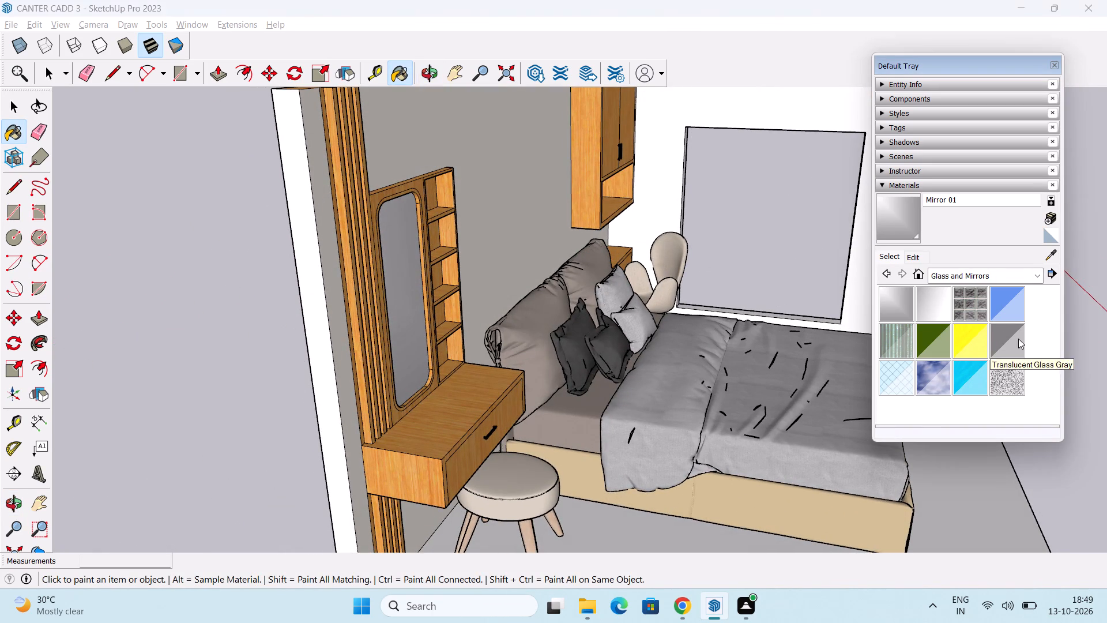
left_click(397, 262)
middle_click_drag(525, 310, 344, 316)
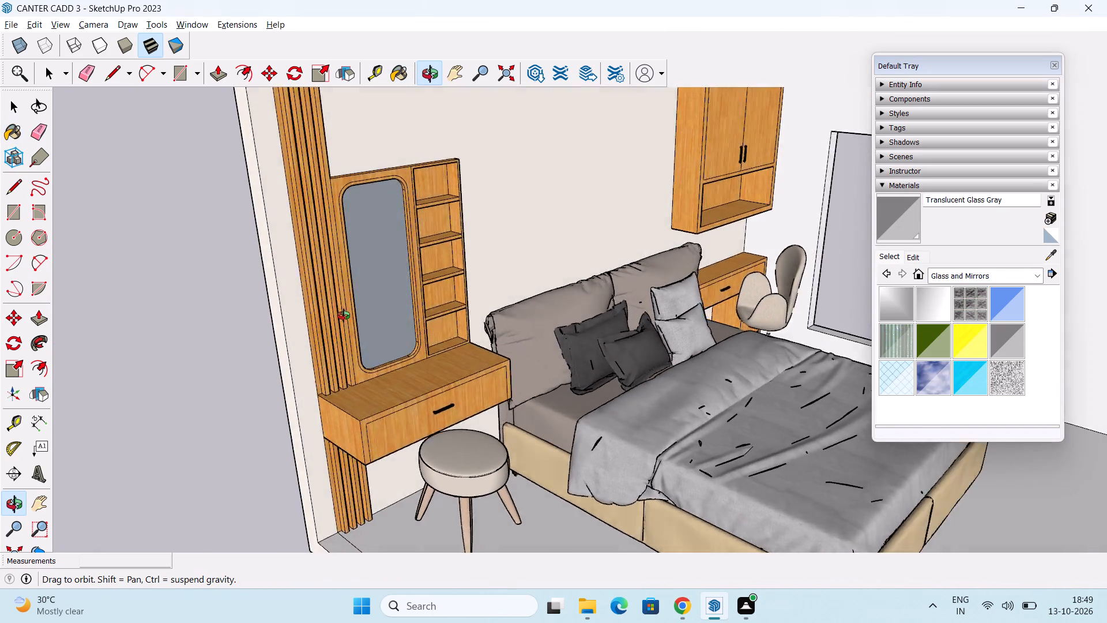
middle_click_drag(344, 316, 312, 281)
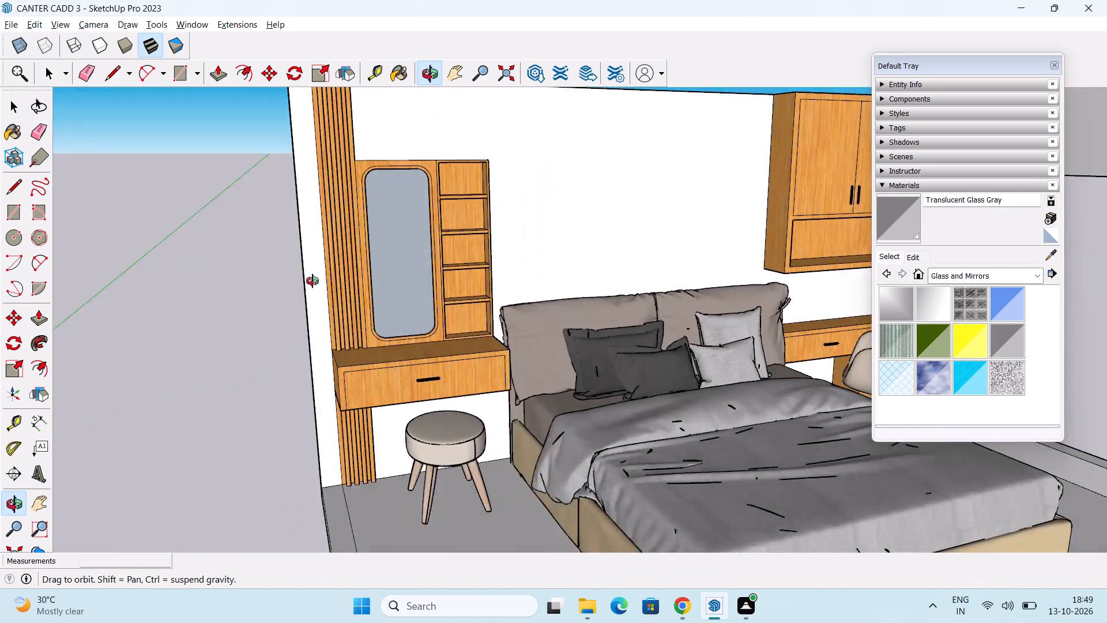
middle_click_drag(312, 281, 314, 281)
scroll(334, 262, "down", 5)
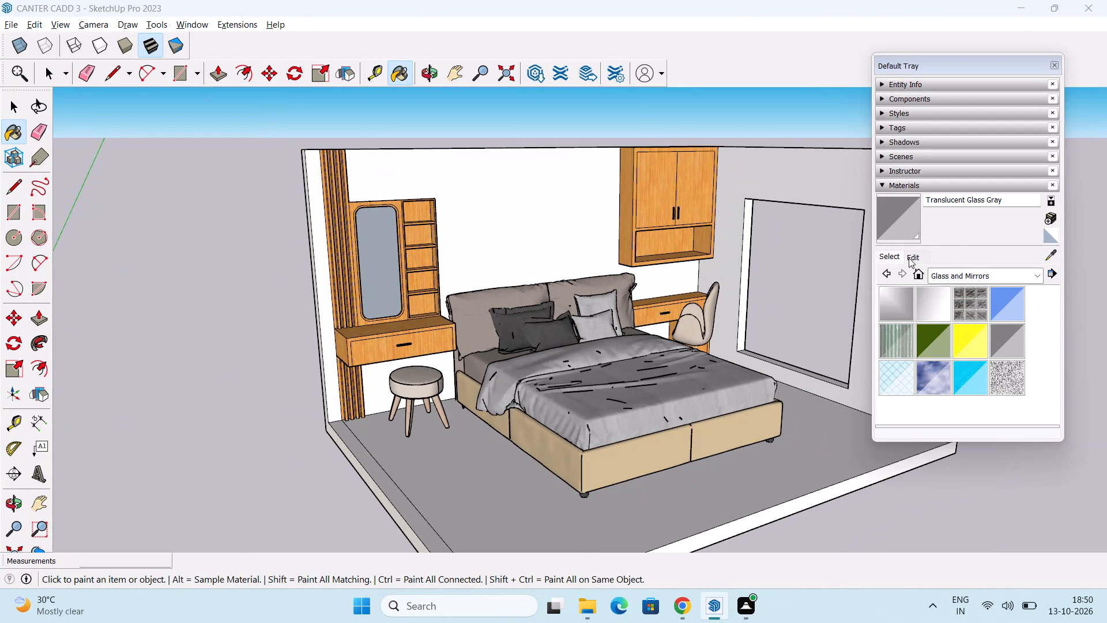
Lighten the Translucent Glass Gray material using the Color Wheel brightness and apply it to the dressing unit's mirror face.
left_click(909, 258)
left_click(958, 287)
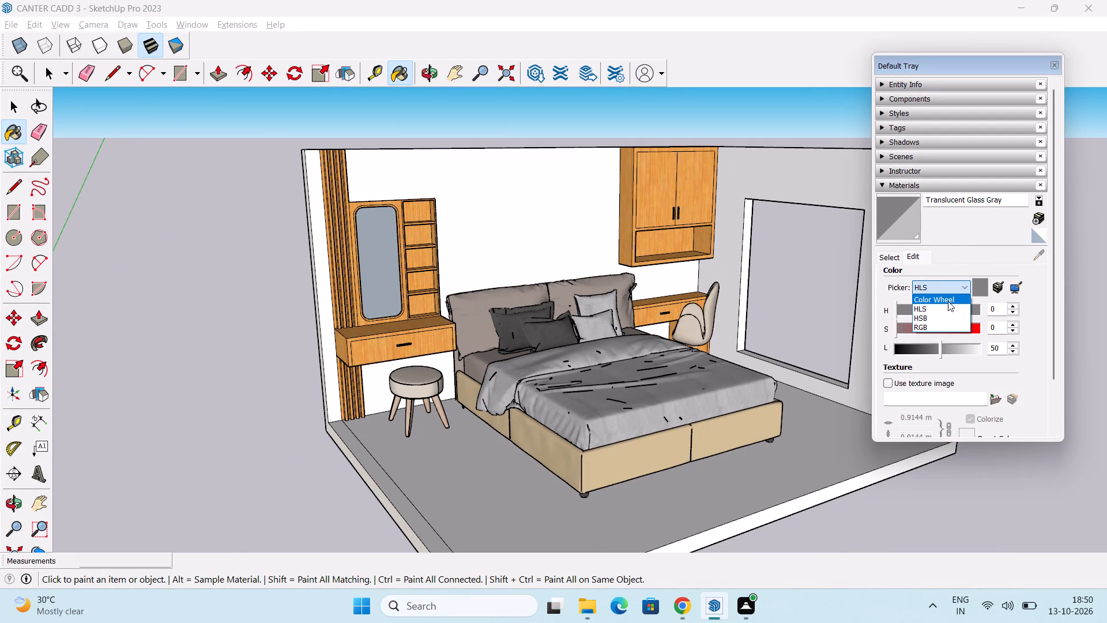
left_click(948, 301)
scroll(948, 313, "up", 8)
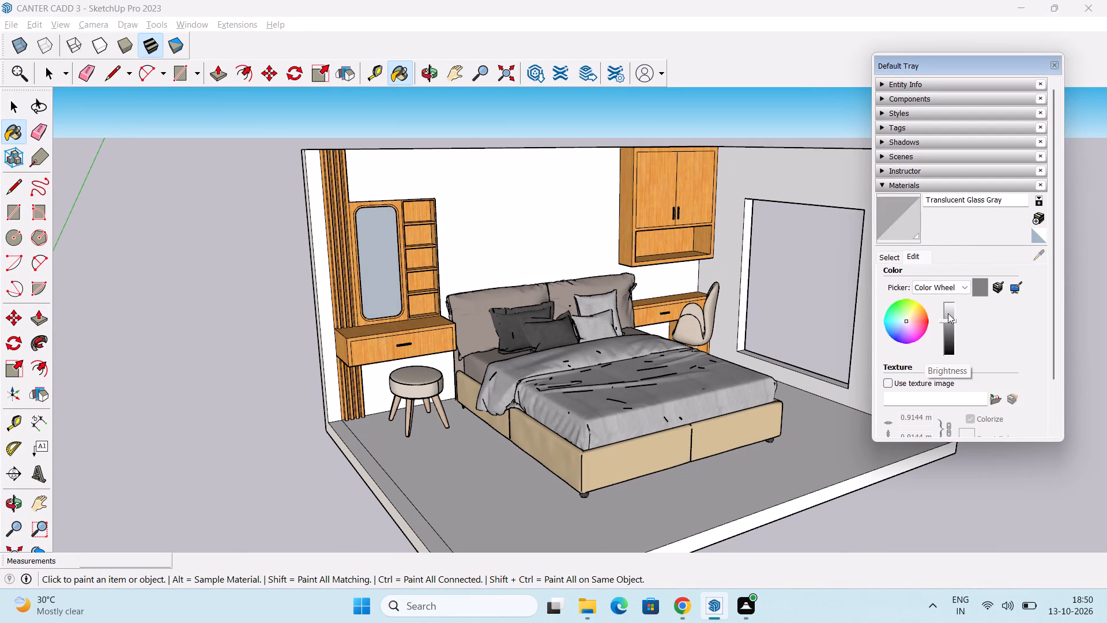
scroll(948, 313, "up", 4)
middle_click_drag(469, 309, 475, 382)
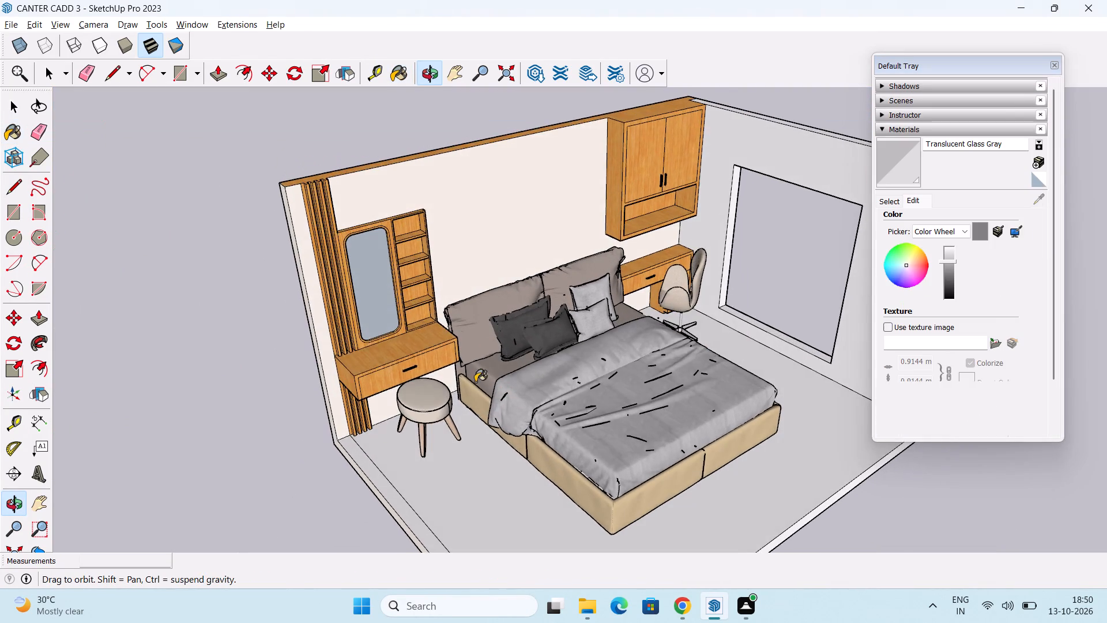
middle_click_drag(475, 382, 504, 391)
scroll(306, 315, "up", 4)
left_click(419, 282)
key("space")
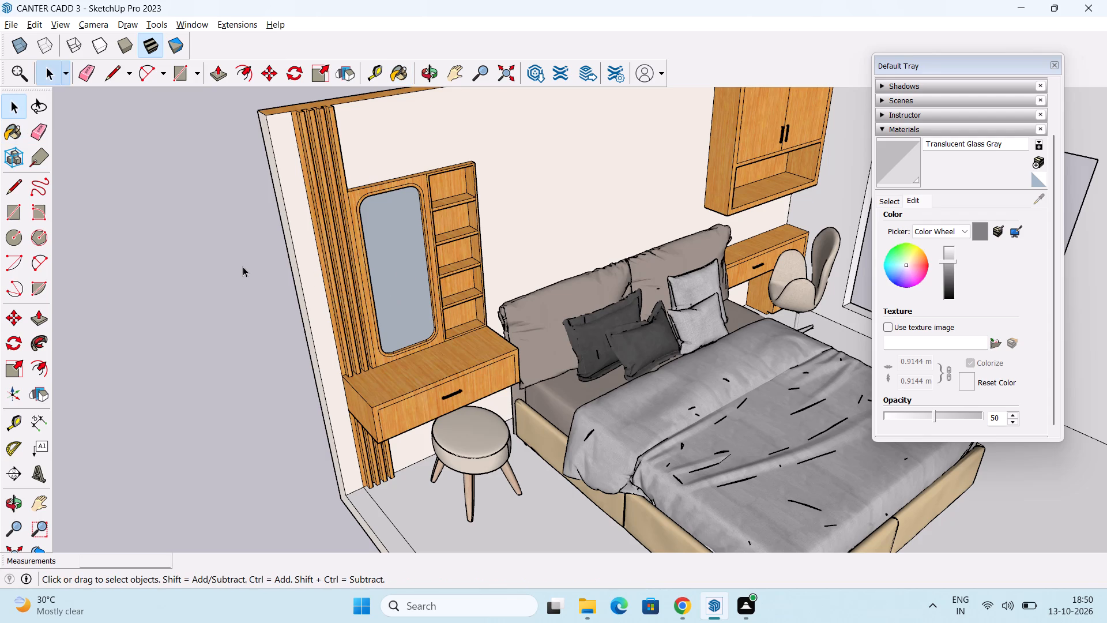
Examine the mirror, furniture and window opening from several angles around the room, with the material library showing again.
scroll(243, 267, "down", 2)
middle_click_drag(514, 313, 413, 334)
scroll(467, 332, "down", 2)
middle_click_drag(517, 360, 473, 332)
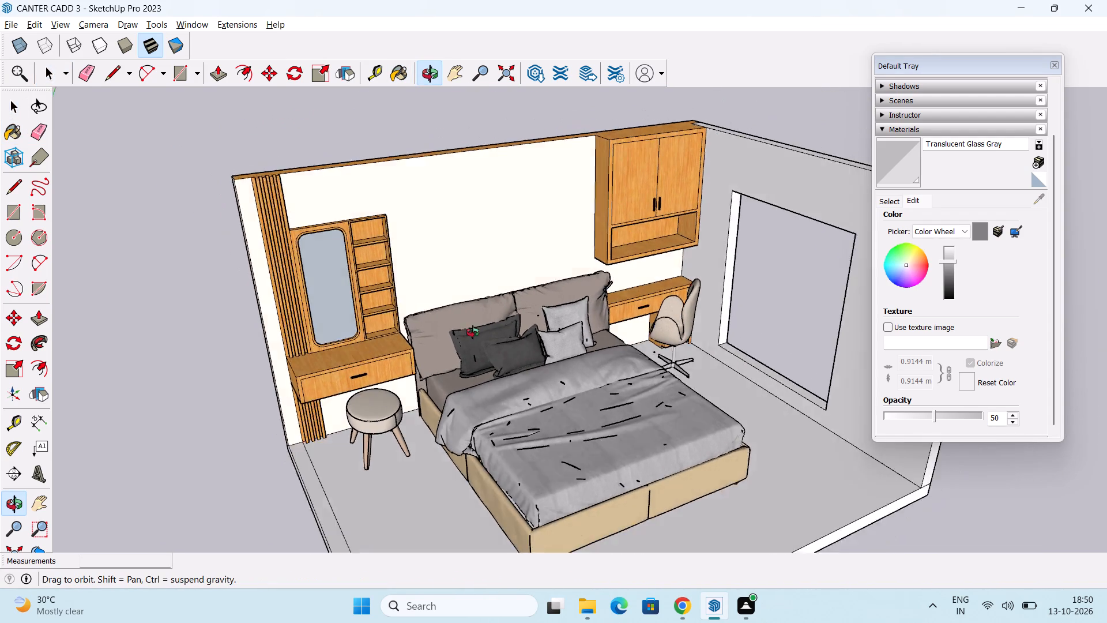
middle_click_drag(473, 332, 558, 328)
middle_click_drag(605, 343, 510, 341)
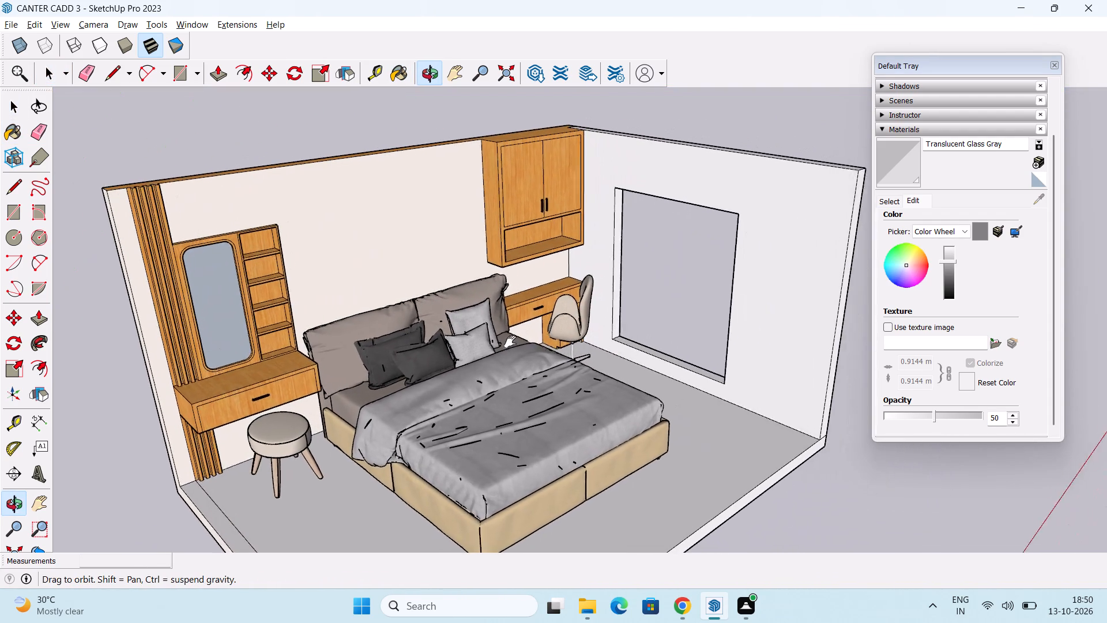
middle_click_drag(510, 341, 505, 342)
middle_click_drag(703, 350, 752, 380)
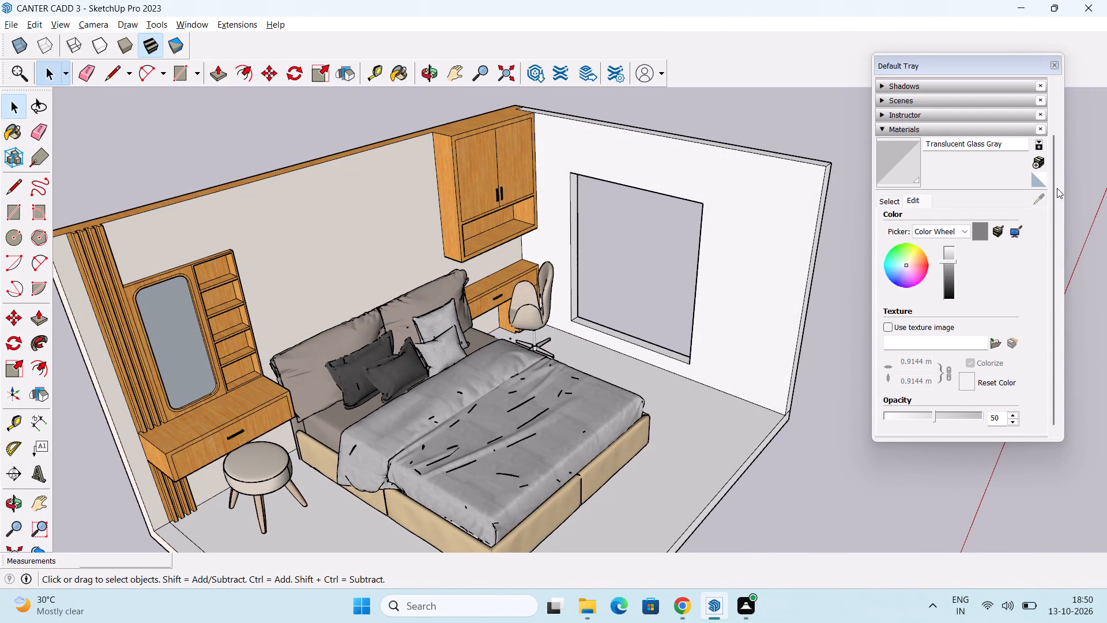
left_click(897, 198)
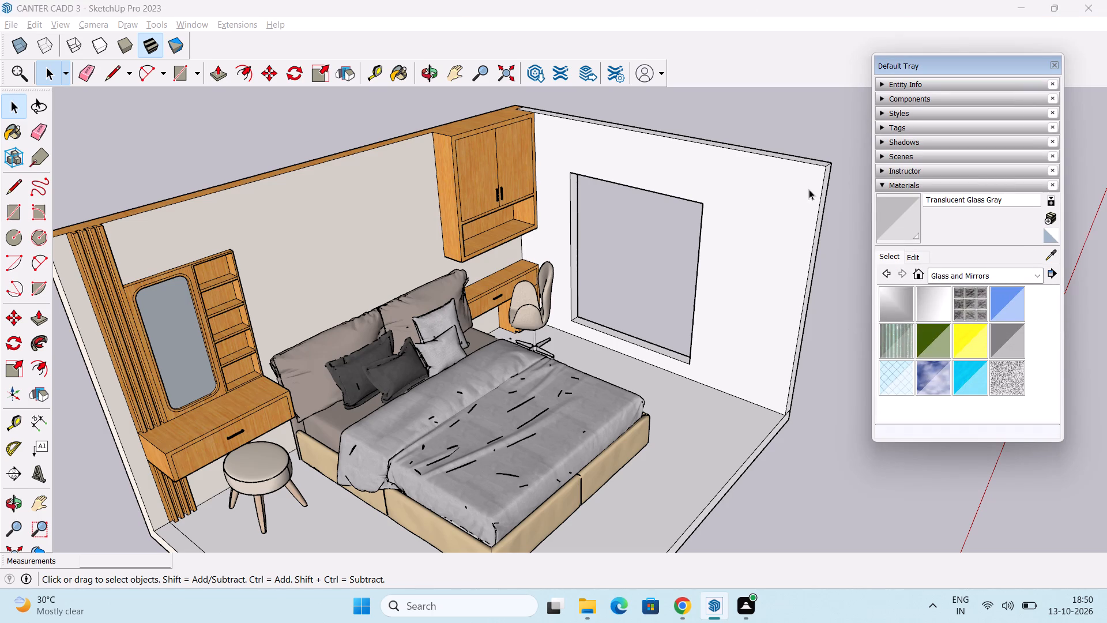
middle_click_drag(809, 189, 769, 194)
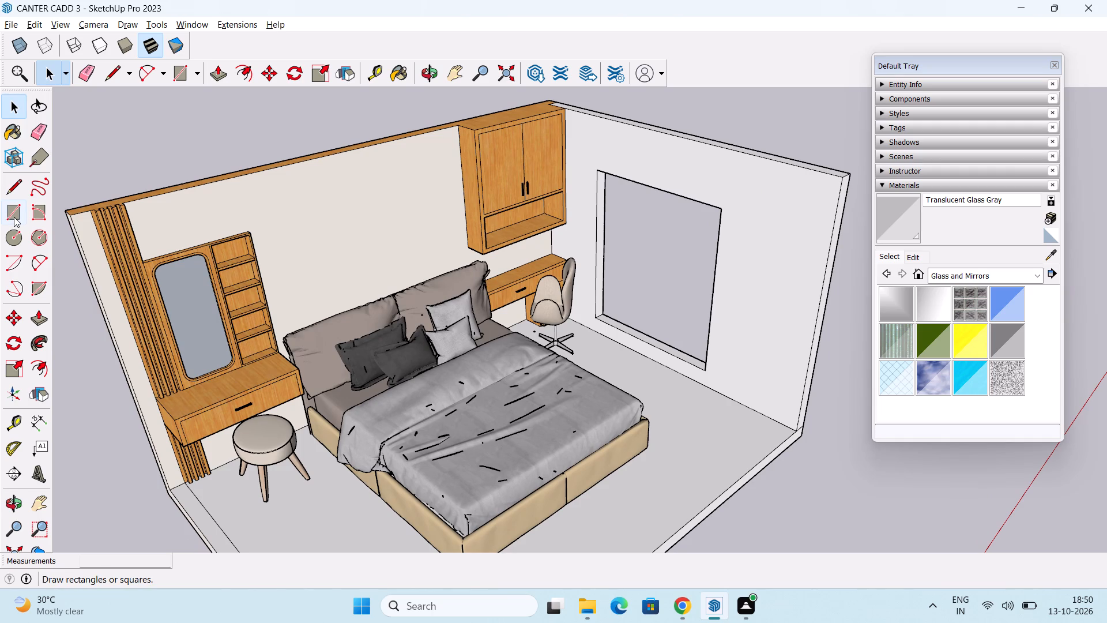
Draw a rectangle about 2' 9 3/8" by 2' 2 13/16" on the back wall above the bed's headboard.
left_click(14, 217)
middle_click_drag(262, 230, 216, 142)
middle_click_drag(473, 323, 308, 306)
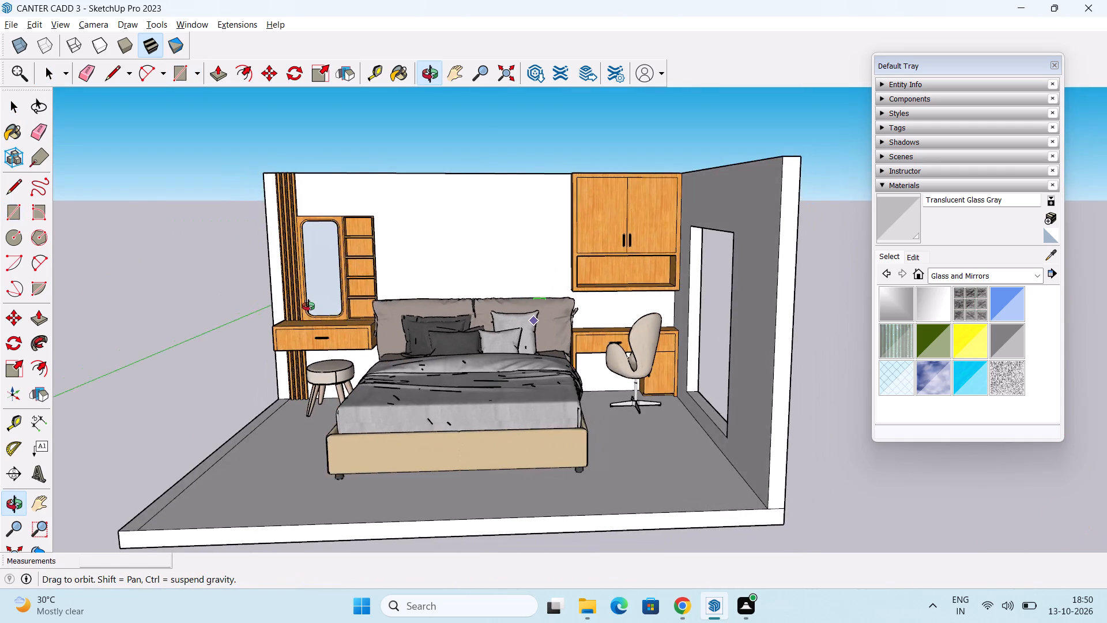
middle_click_drag(308, 306, 315, 340)
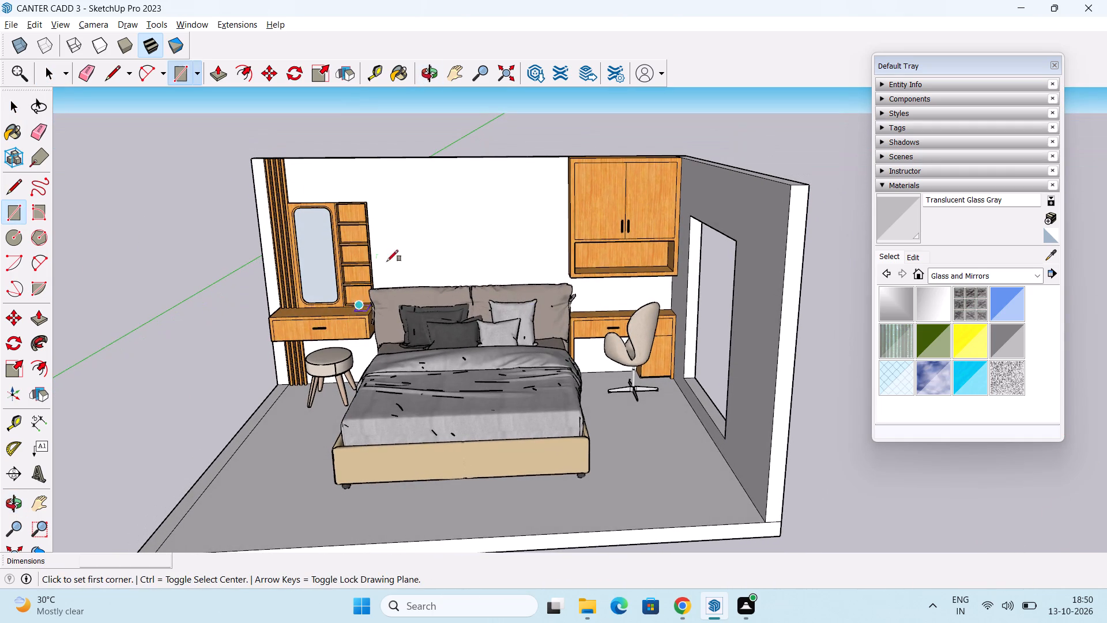
left_click(436, 201)
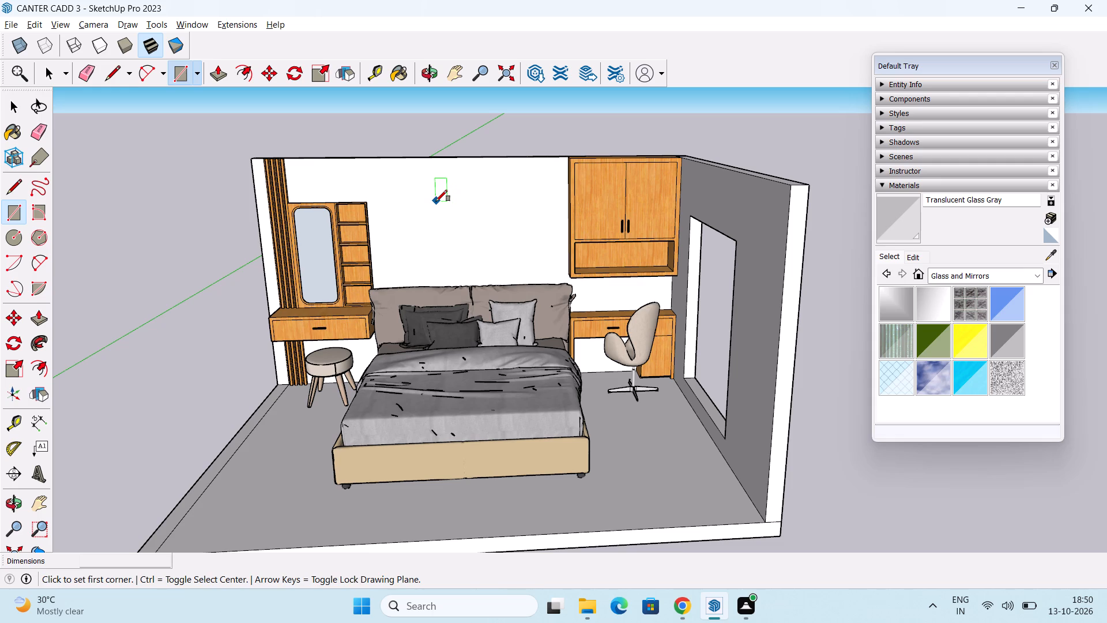
left_click(490, 264)
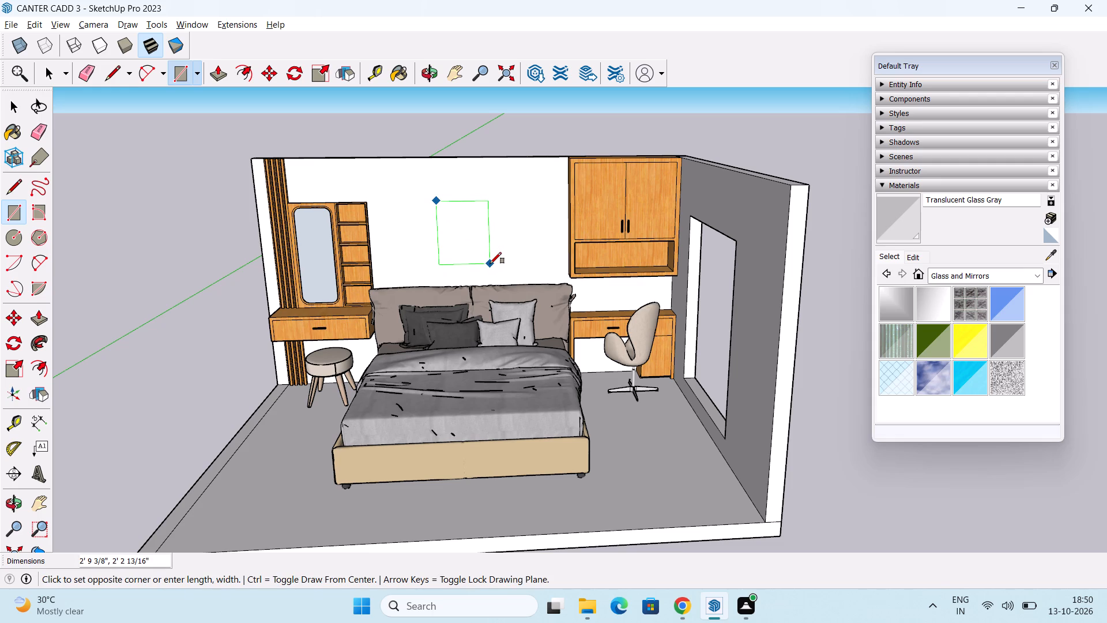
Push/Pull the rectangle above the bed 2" out from the back wall to form a panel.
middle_click_drag(485, 261, 495, 264)
key("space")
key("p")
left_click(471, 239)
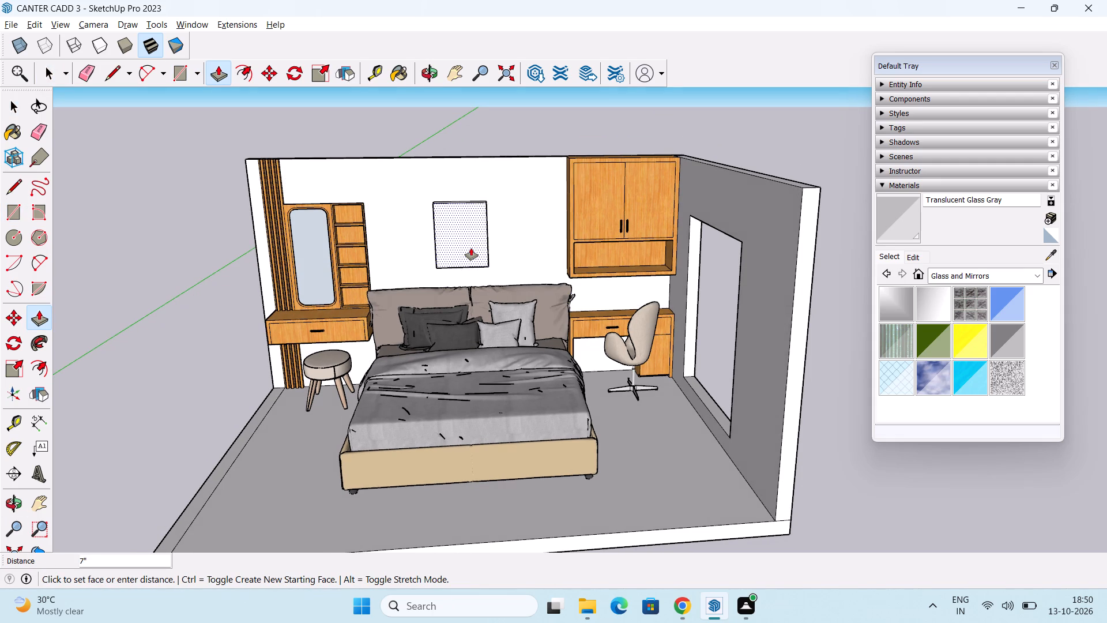
key("2")
key("shift+quotedbl")
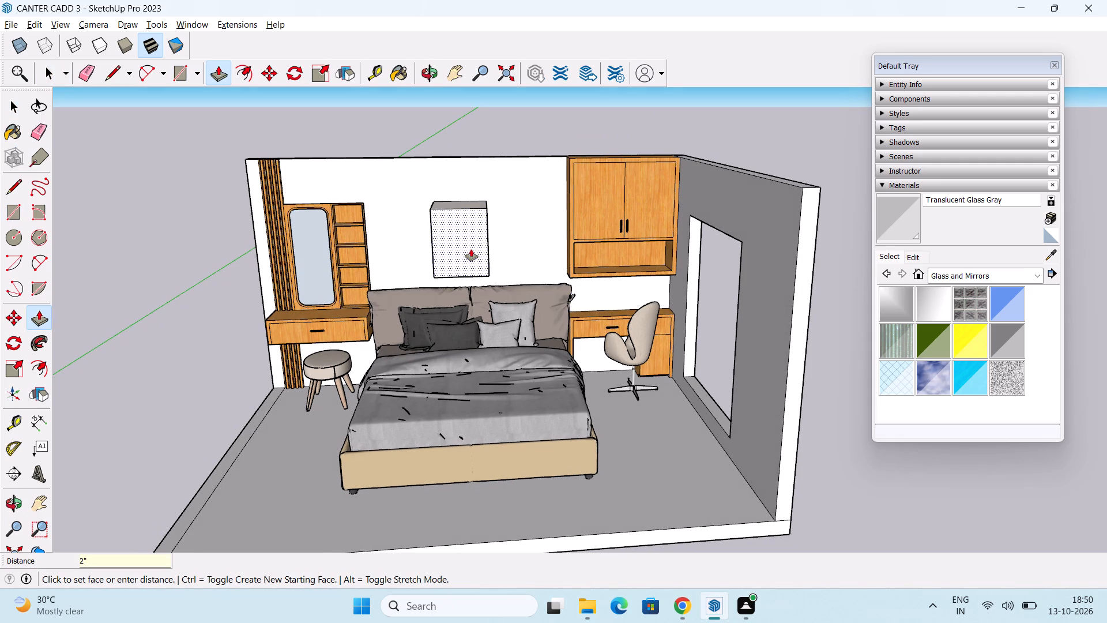
key("Return")
middle_click_drag(472, 249, 534, 356)
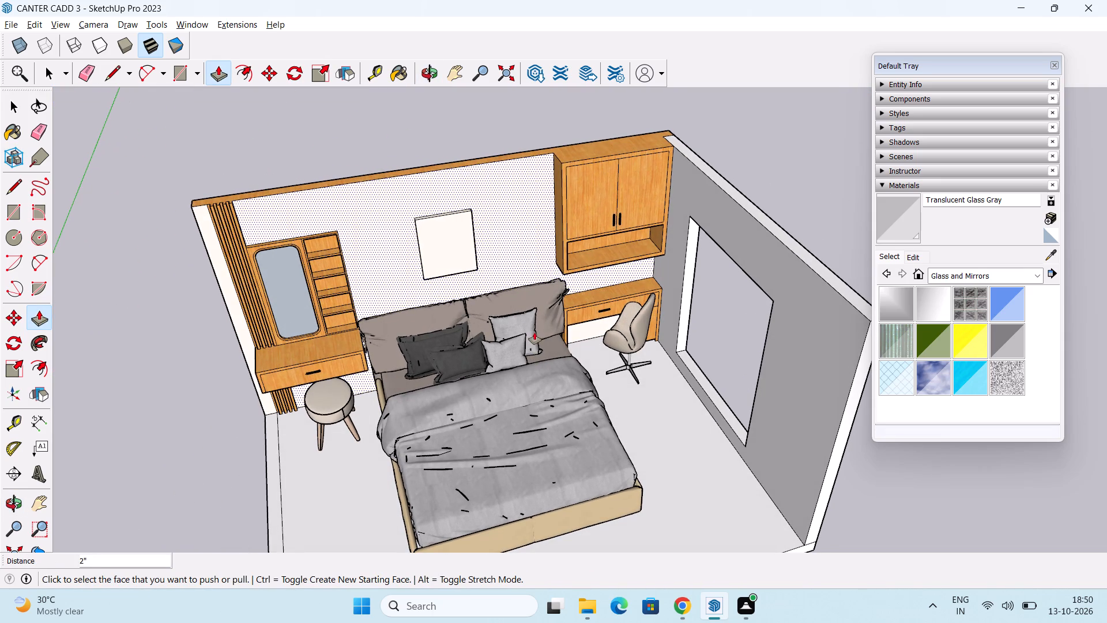
key("space")
Switch to 3D Warehouse in the browser and search the models for LIVING WINDOWS.
key("alt+Tab")
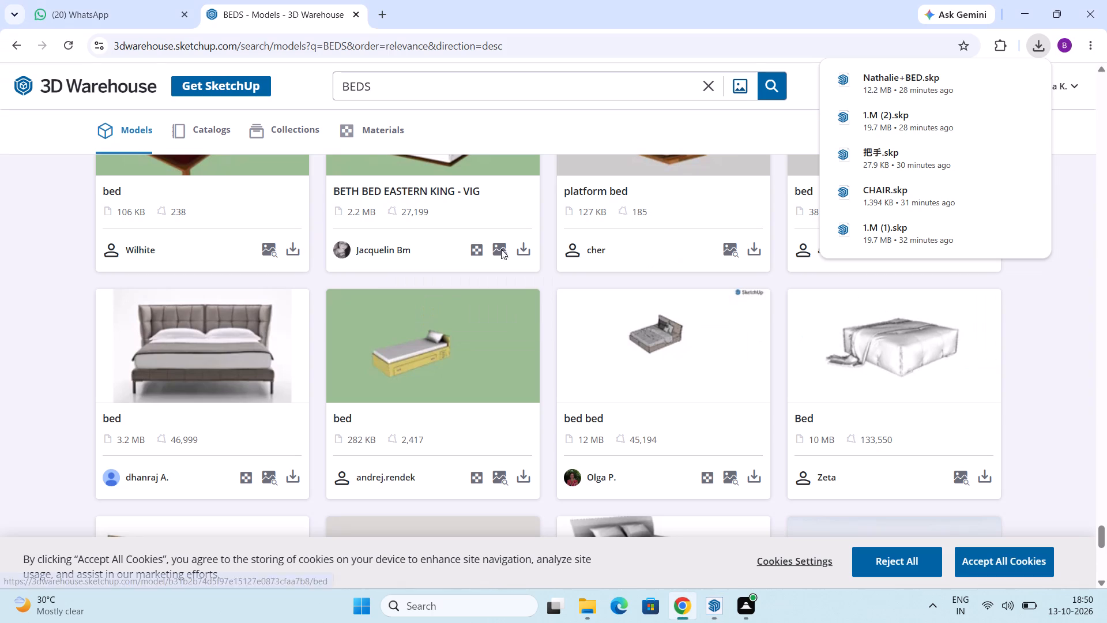
double_click(431, 91)
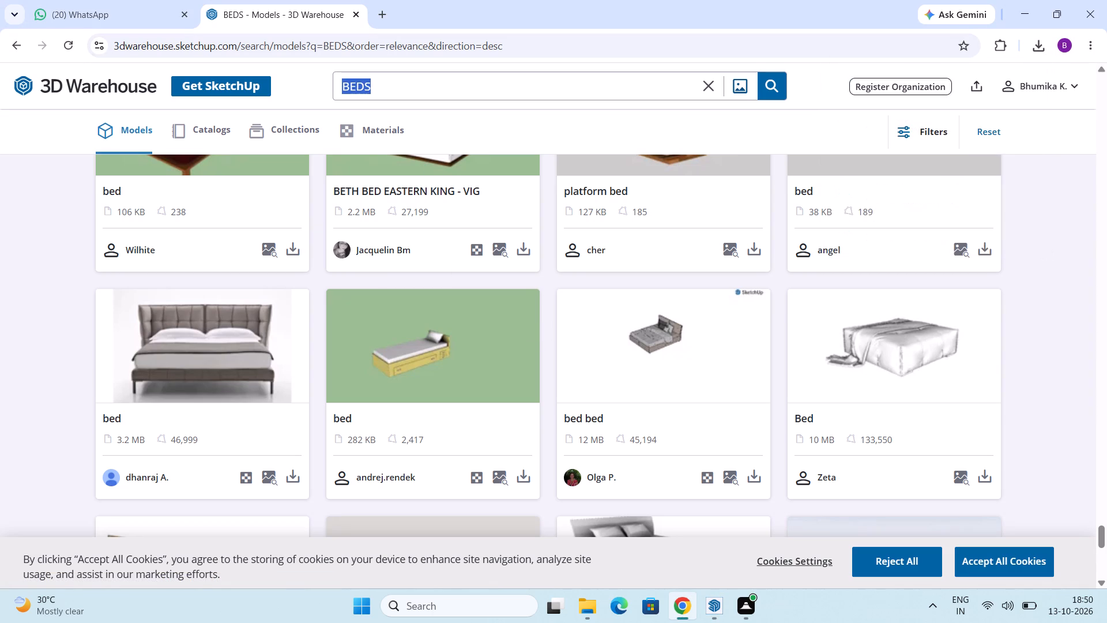
type("LIVING WINDOWS")
key("Return")
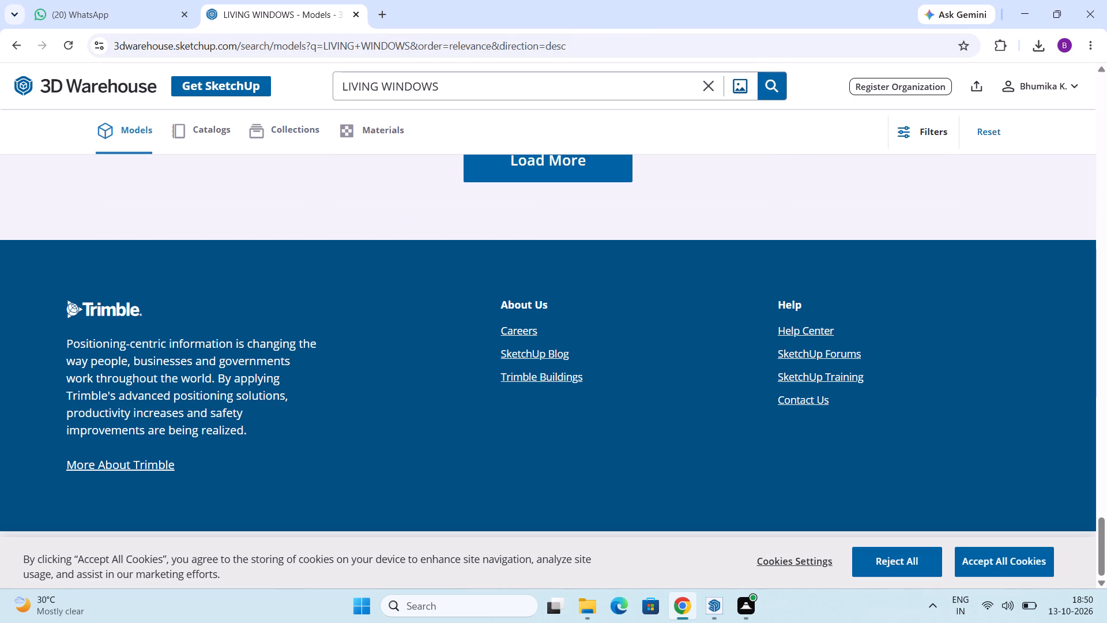
Browse the LIVING WINDOWS results from end to end for a window model that suits the bedroom opening.
scroll(511, 195, "up", 3)
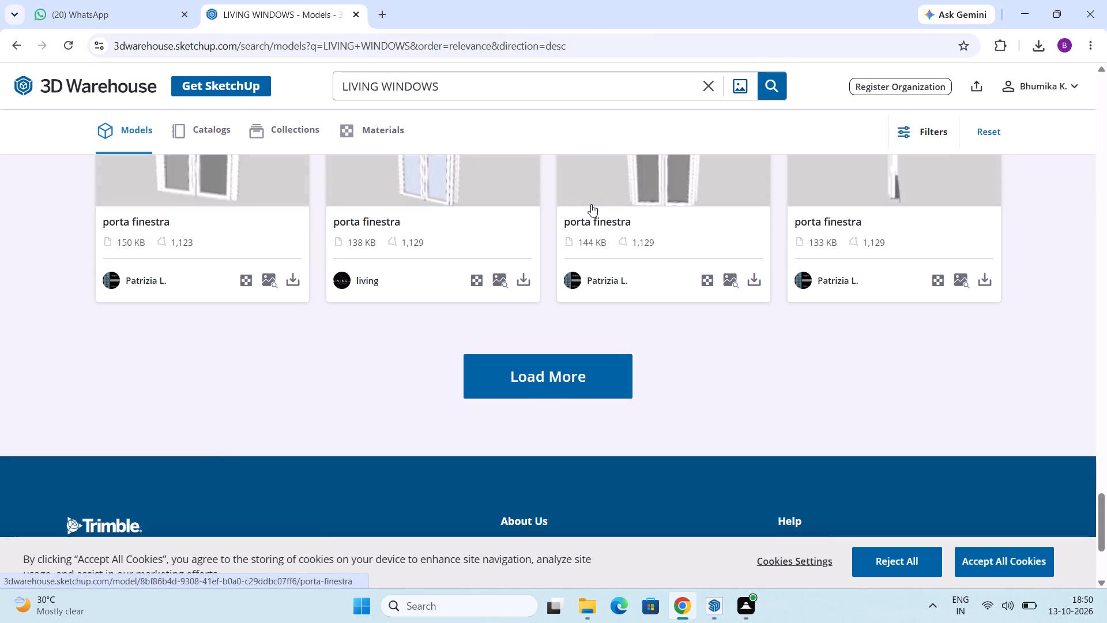
scroll(647, 247, "up", 10)
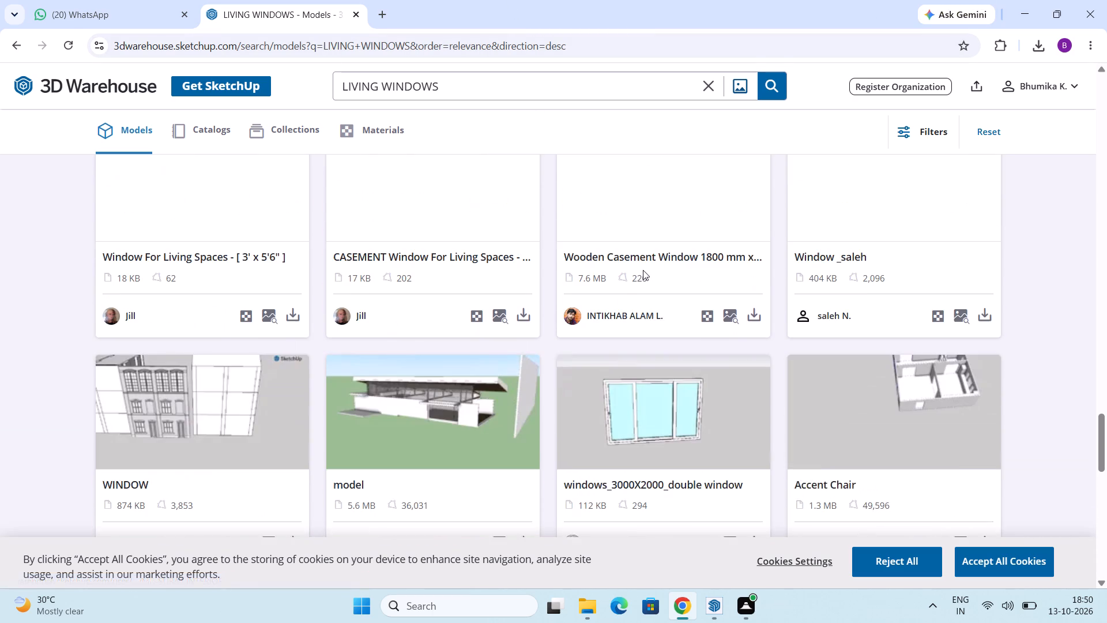
scroll(690, 261, "down", 2)
scroll(690, 261, "up", 6)
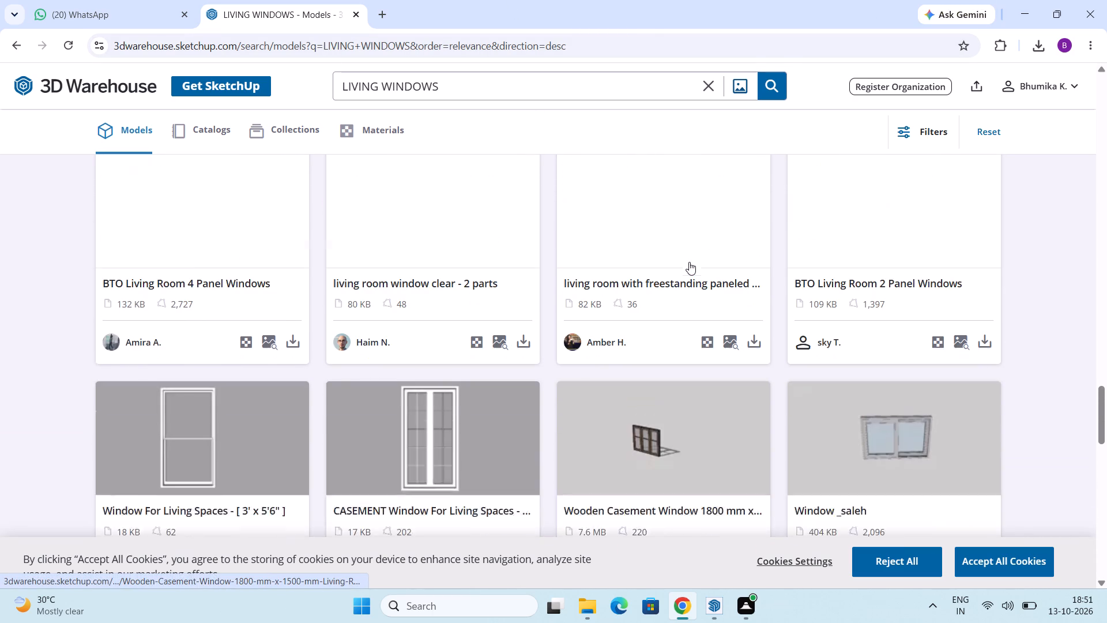
scroll(689, 262, "up", 9)
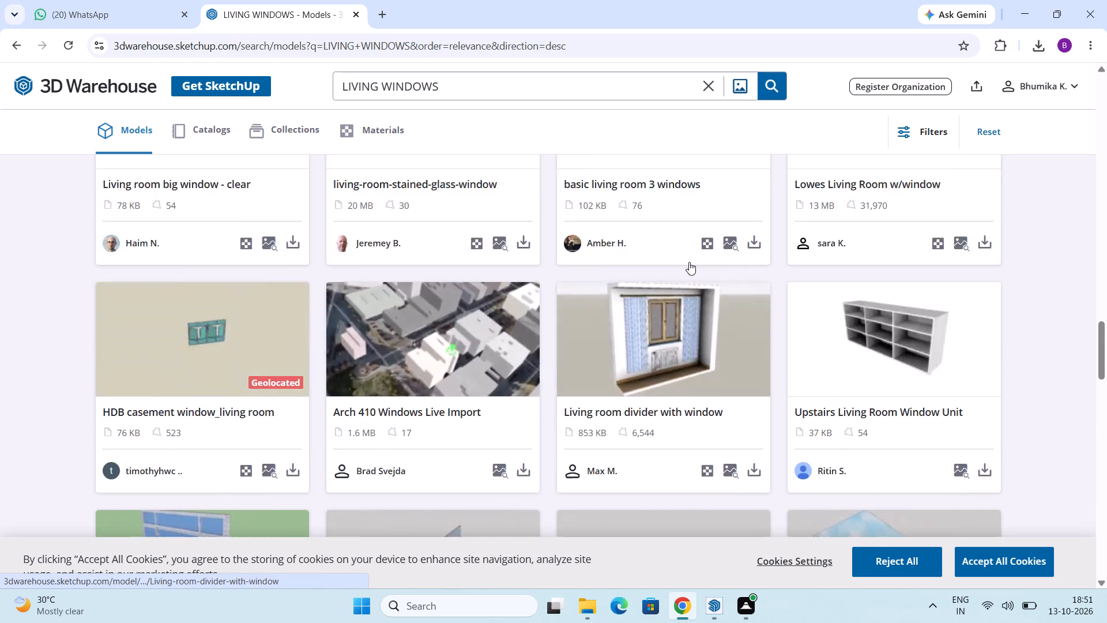
scroll(689, 262, "up", 8)
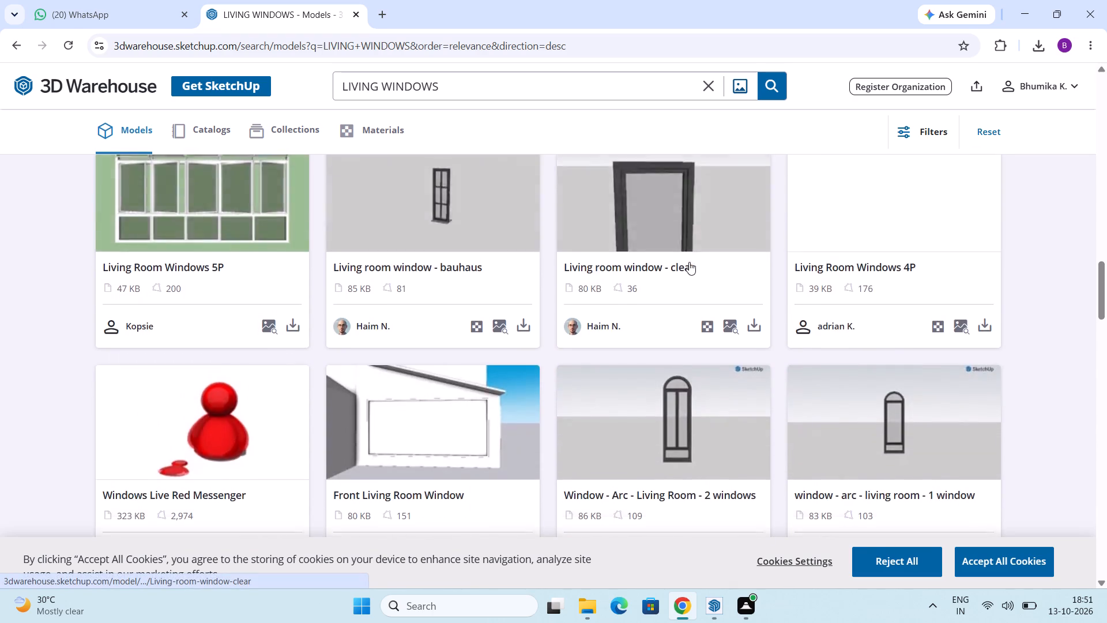
scroll(689, 262, "up", 9)
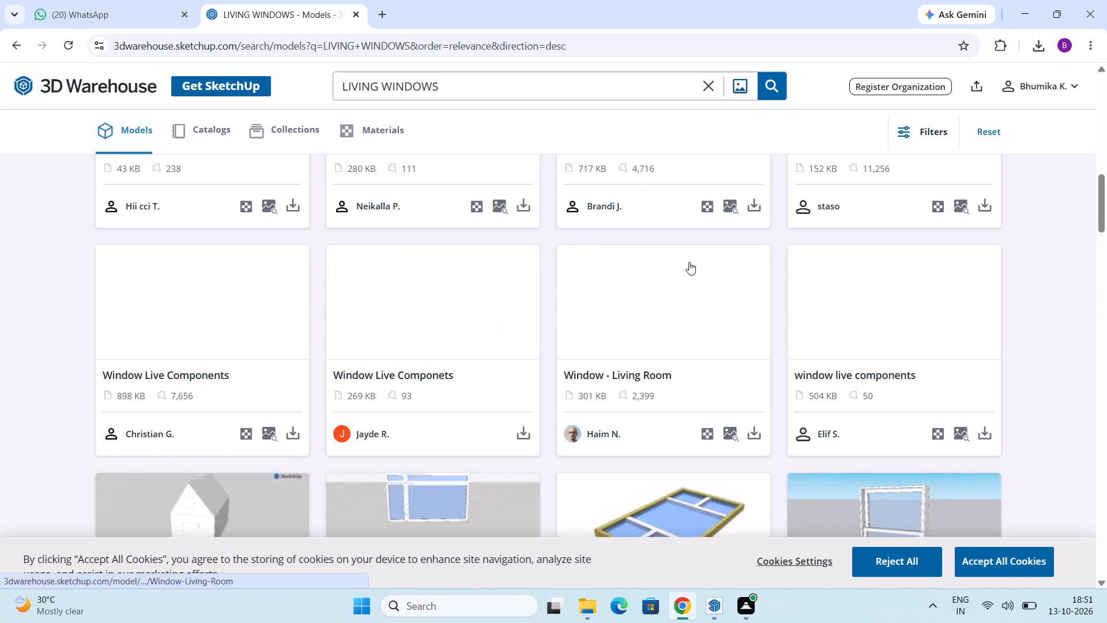
scroll(689, 262, "up", 7)
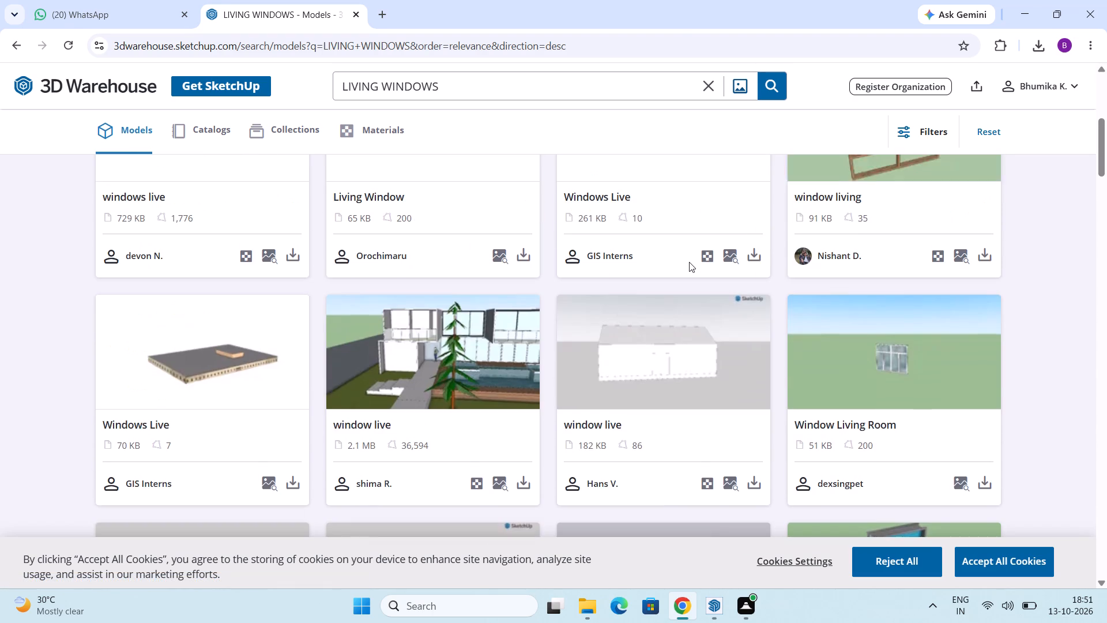
scroll(689, 262, "up", 9)
scroll(689, 262, "down", 2)
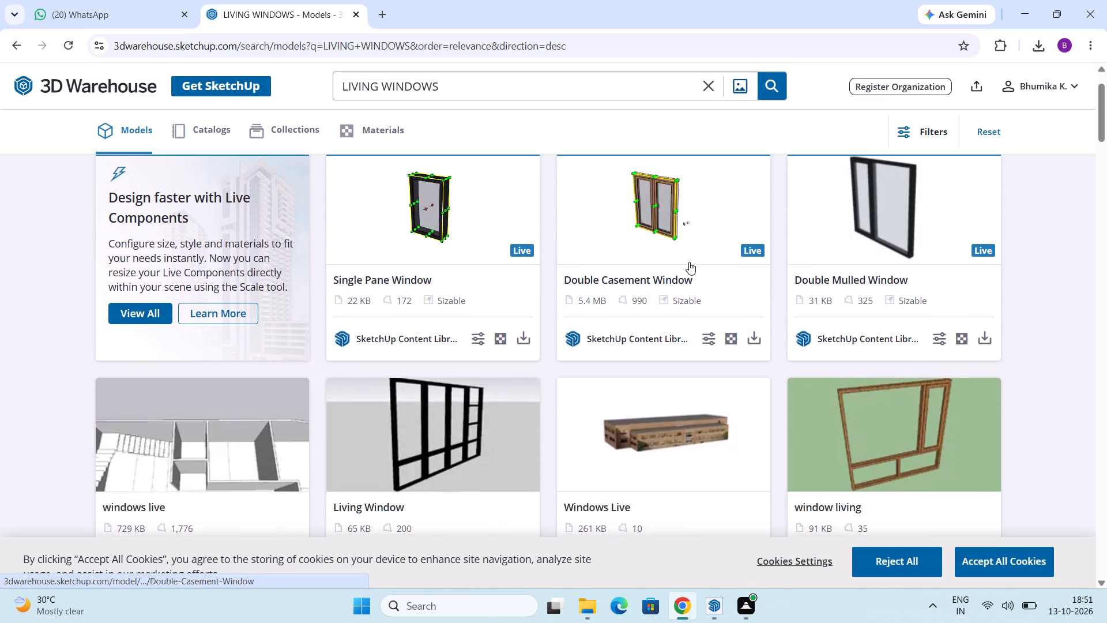
scroll(689, 262, "down", 4)
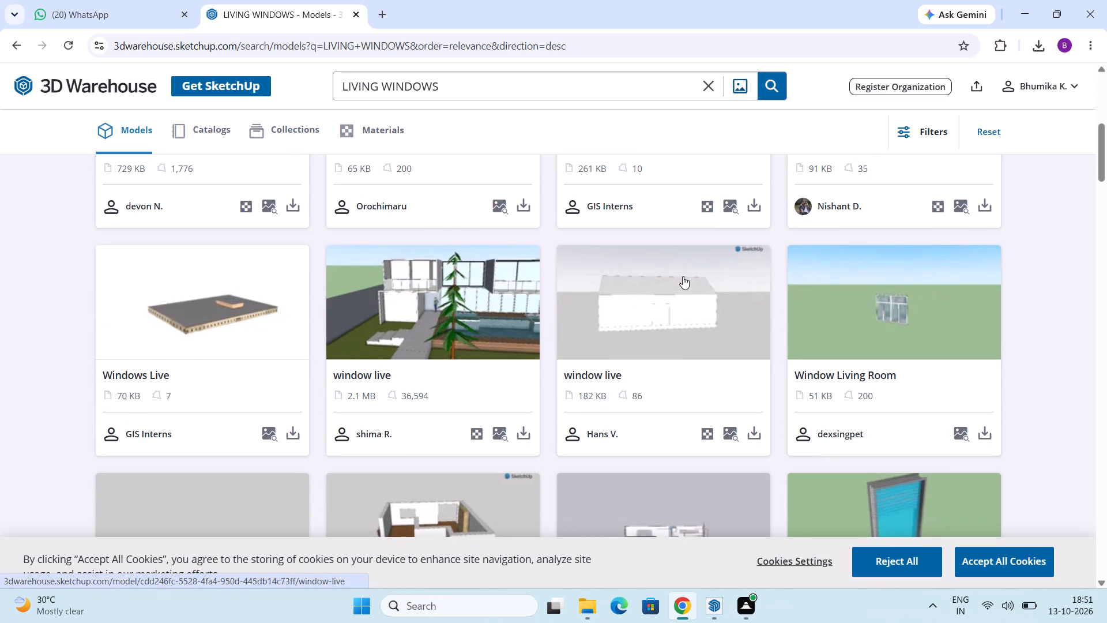
scroll(683, 276, "down", 3)
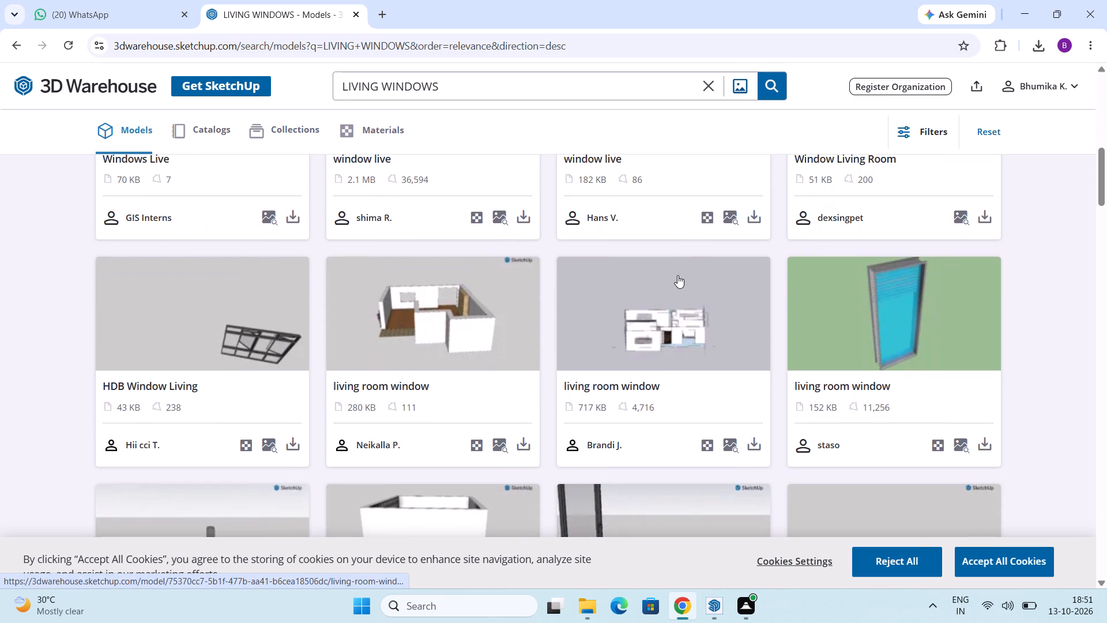
scroll(678, 286, "down", 3)
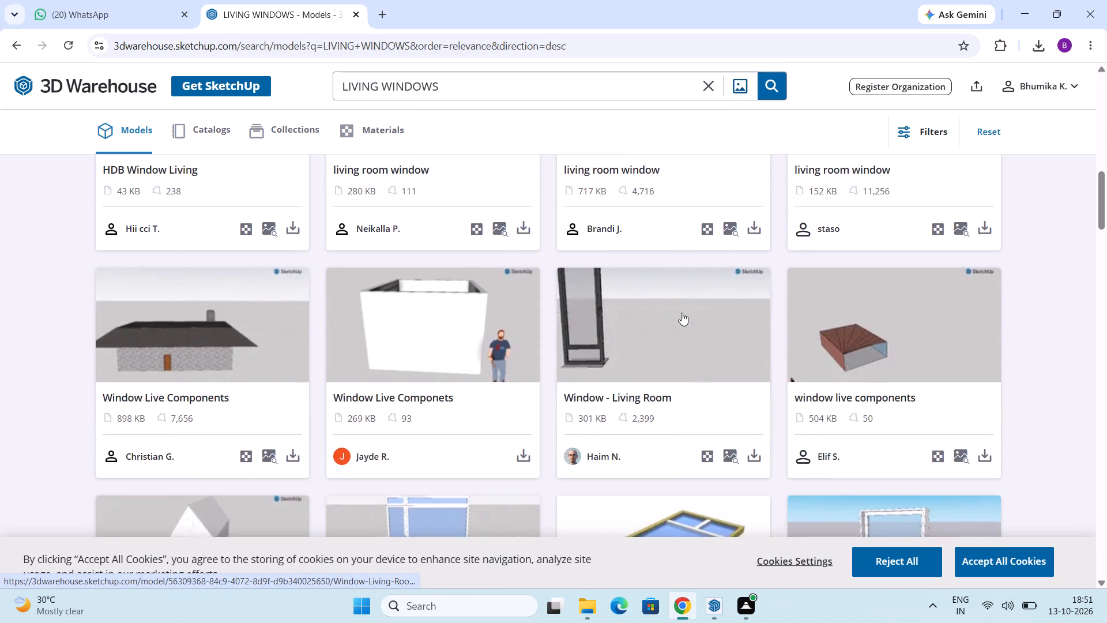
scroll(683, 317, "down", 17)
middle_click_drag(683, 317, 657, 361)
scroll(673, 343, "down", 4)
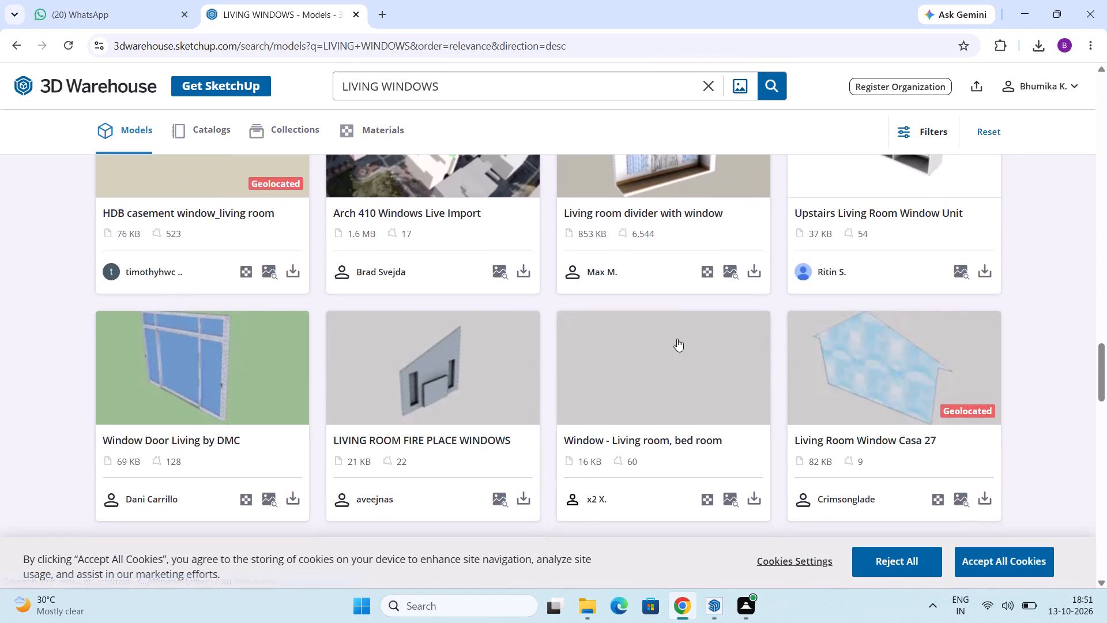
scroll(677, 339, "down", 10)
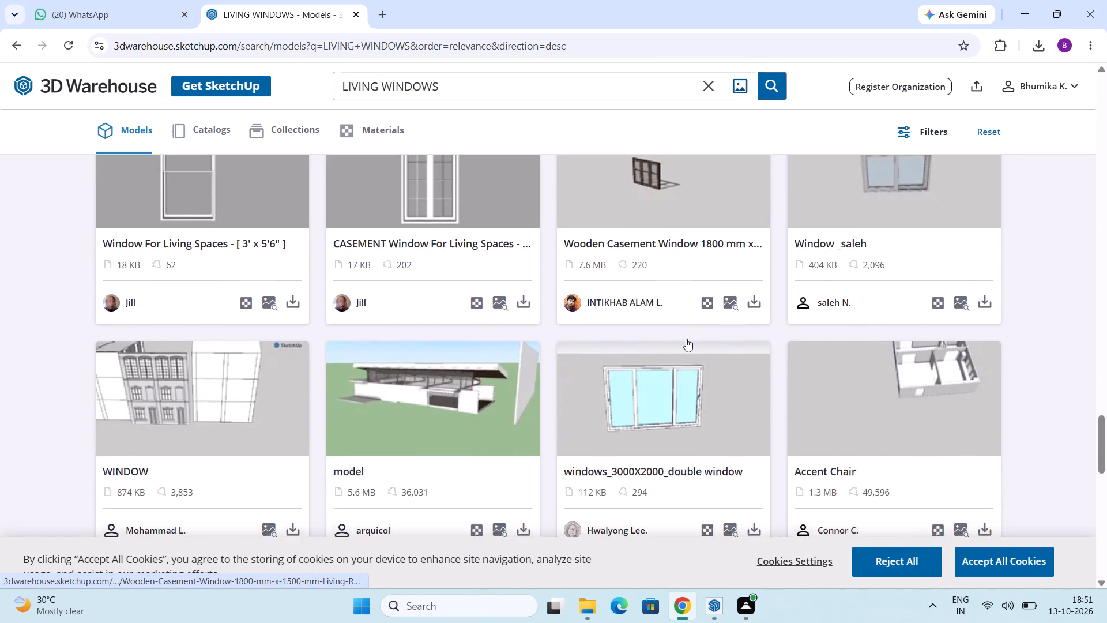
scroll(686, 339, "down", 8)
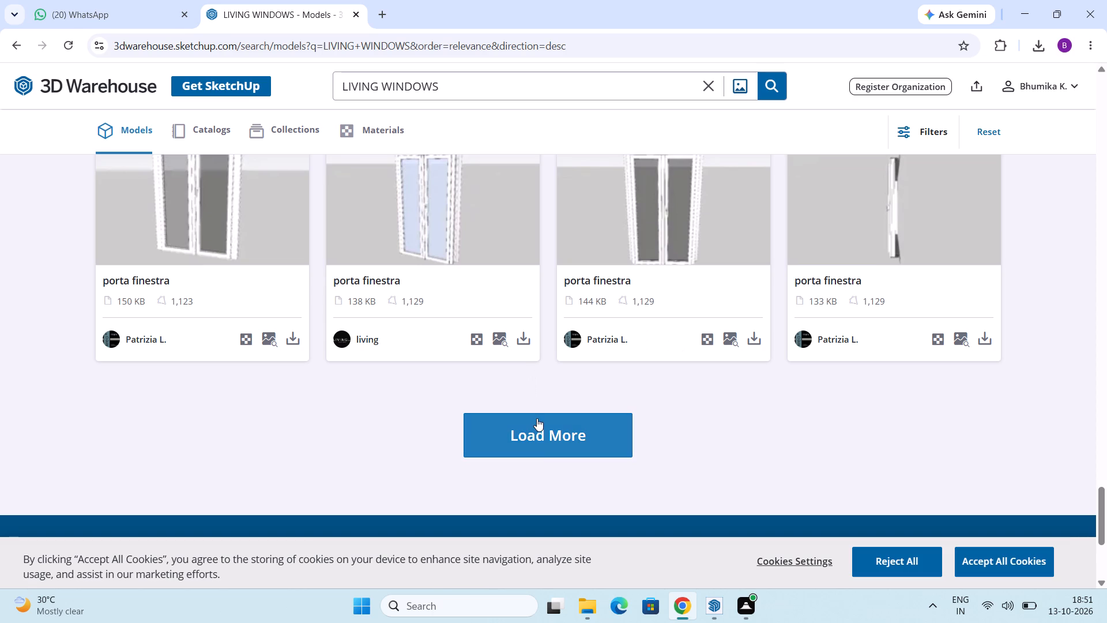
Load further LIVING WINDOWS results twice and look through the additional models for a suitable window.
left_click(543, 434)
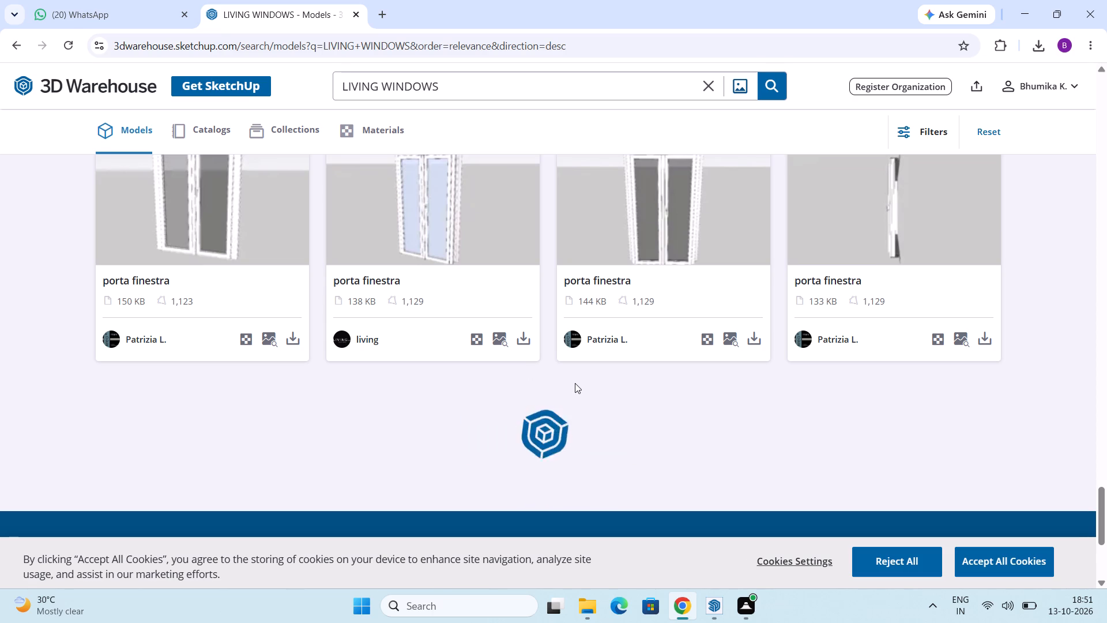
scroll(588, 327, "down", 3)
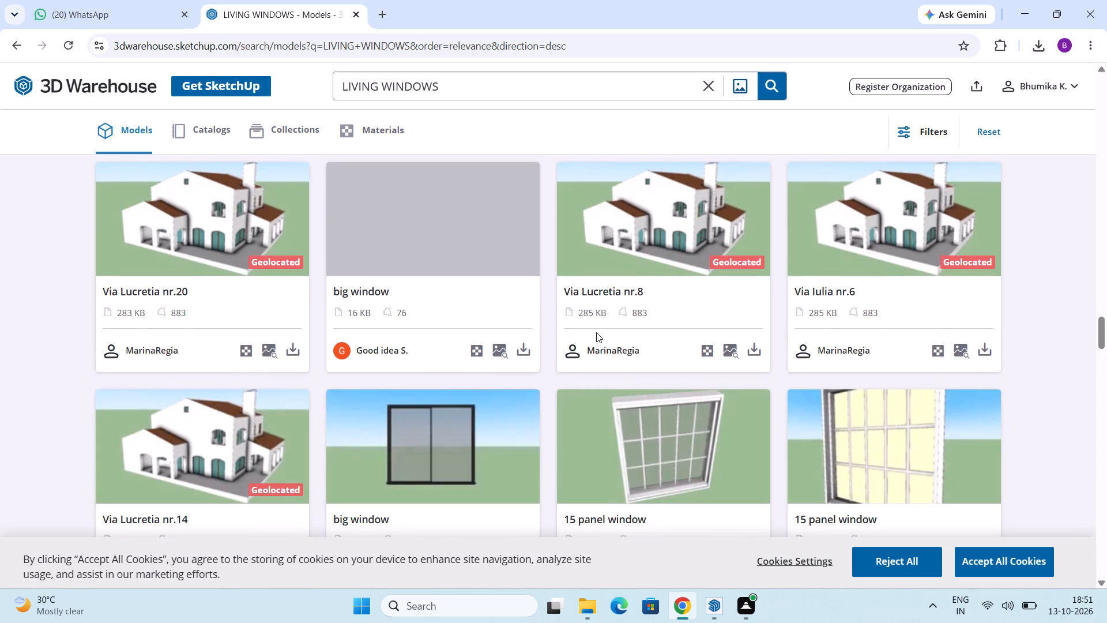
scroll(596, 332, "down", 13)
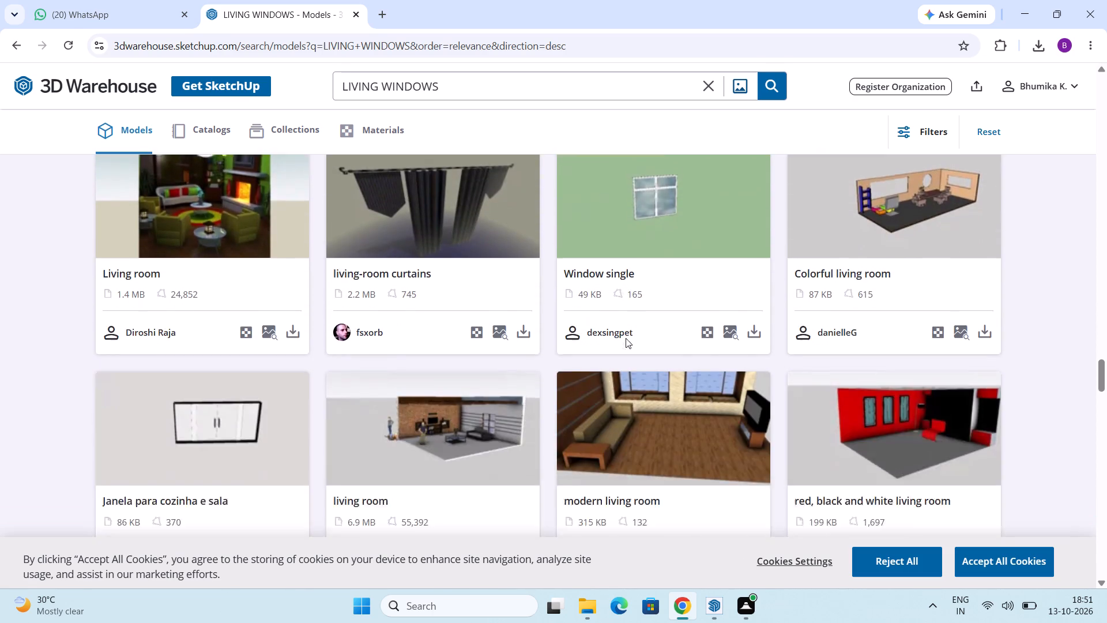
scroll(597, 340, "down", 2)
scroll(597, 340, "up", 2)
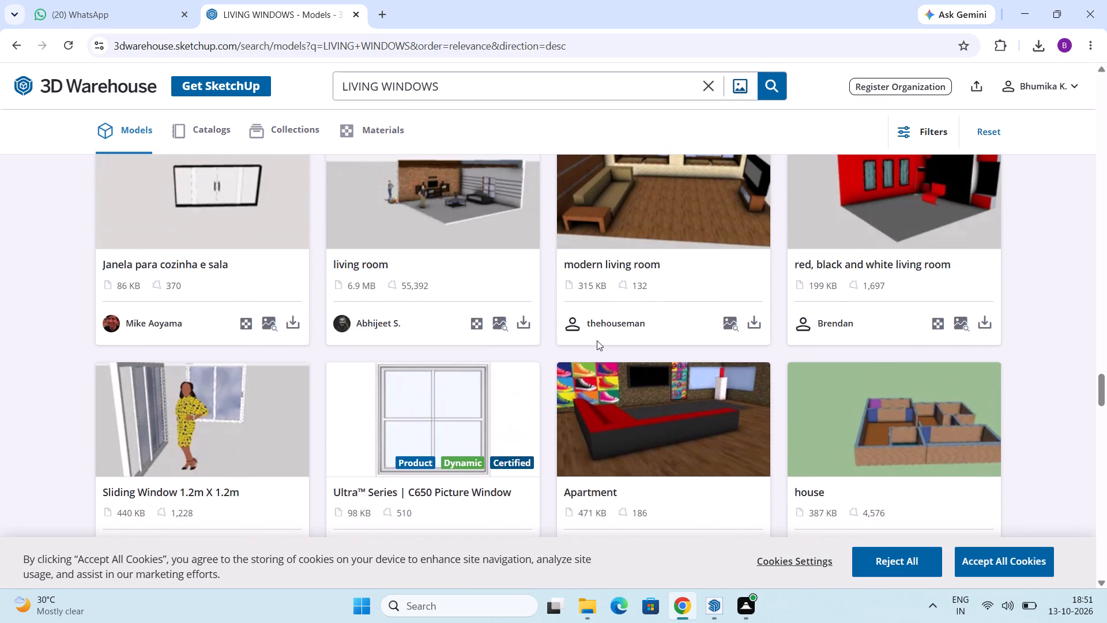
scroll(597, 340, "up", 1)
scroll(597, 340, "down", 9)
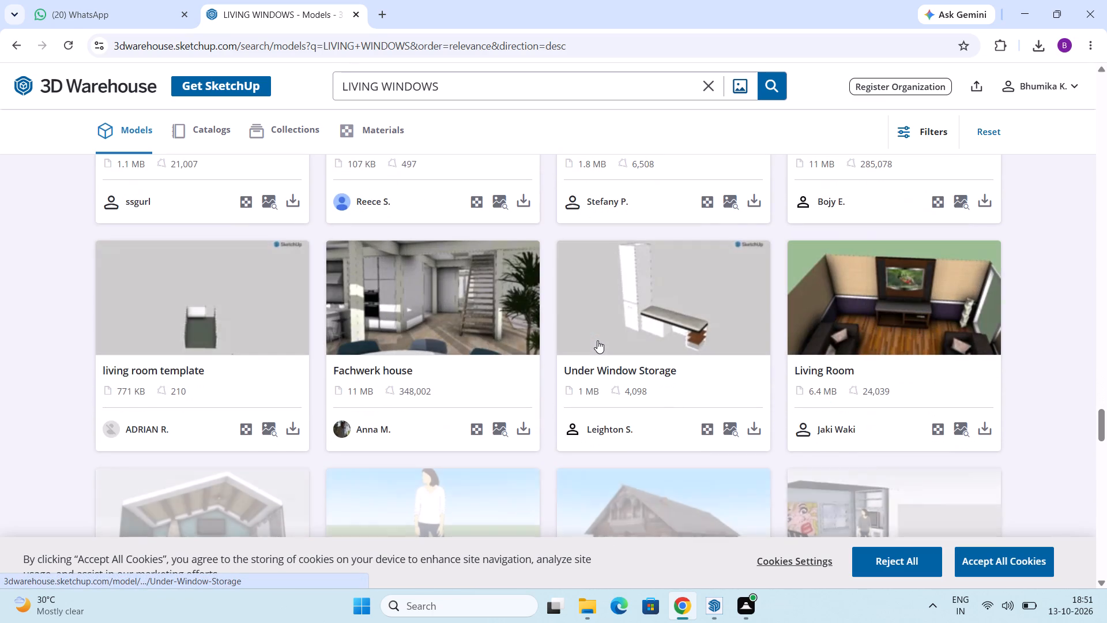
scroll(588, 351, "down", 4)
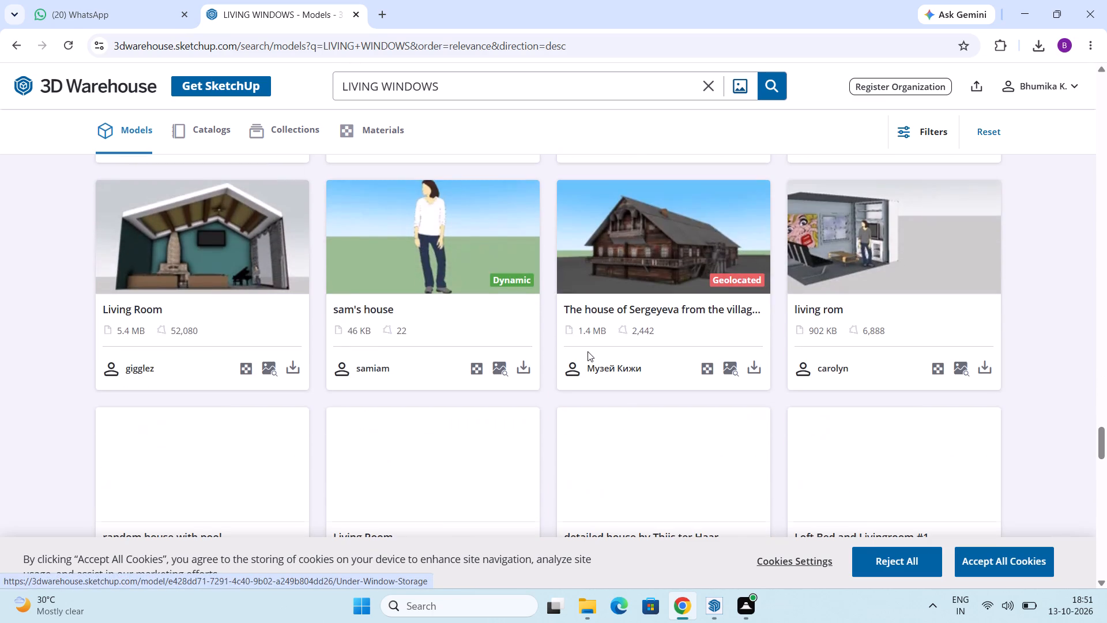
scroll(588, 351, "down", 7)
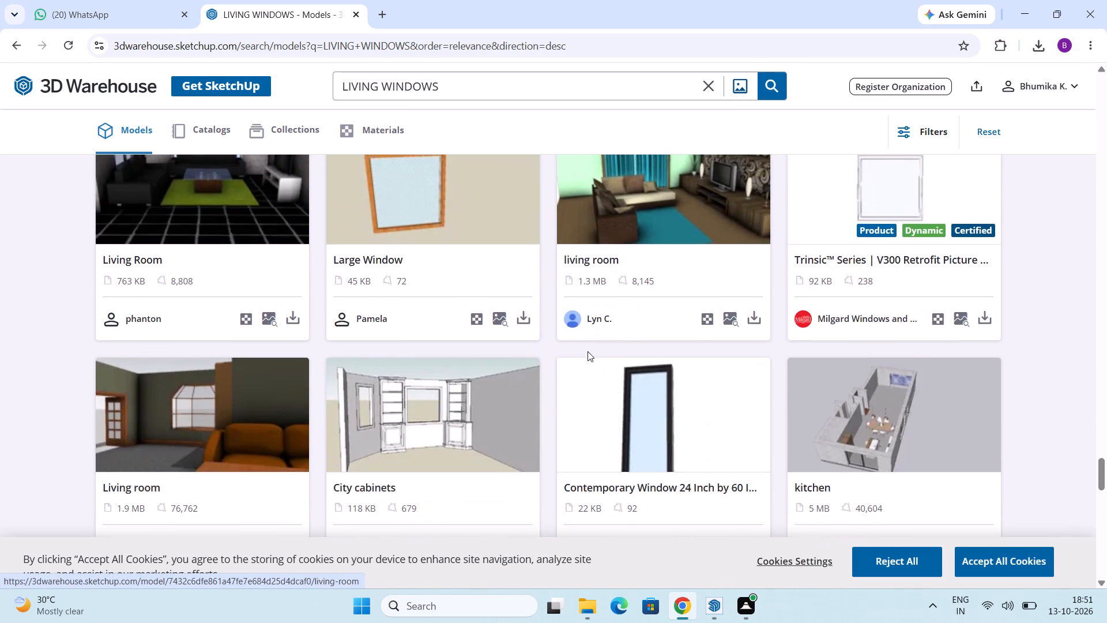
scroll(588, 351, "down", 10)
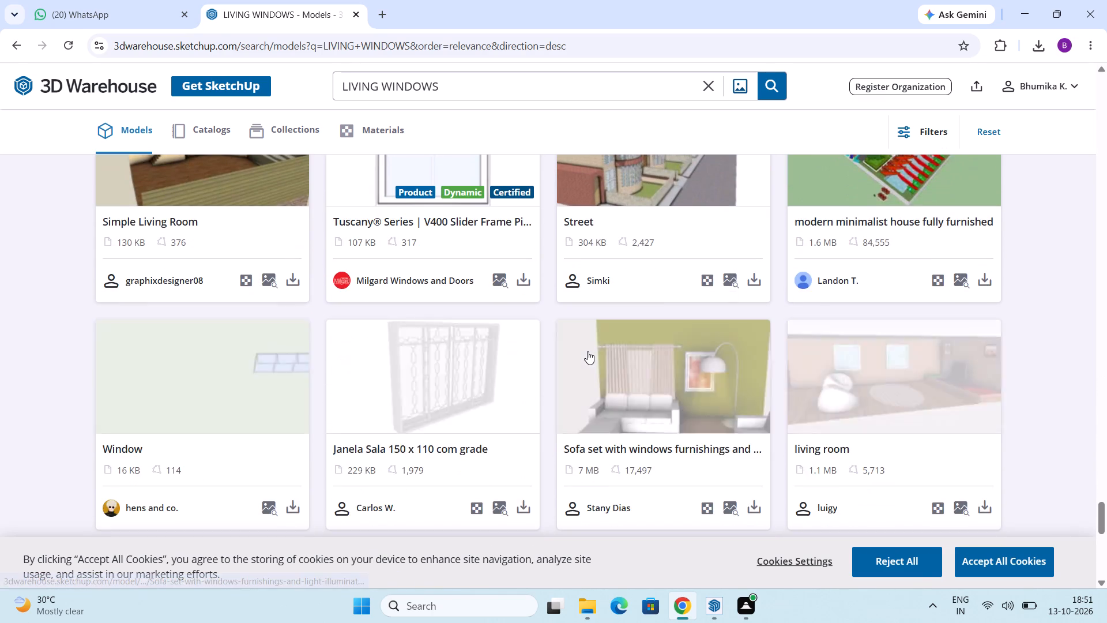
scroll(588, 351, "up", 3)
scroll(588, 351, "down", 7)
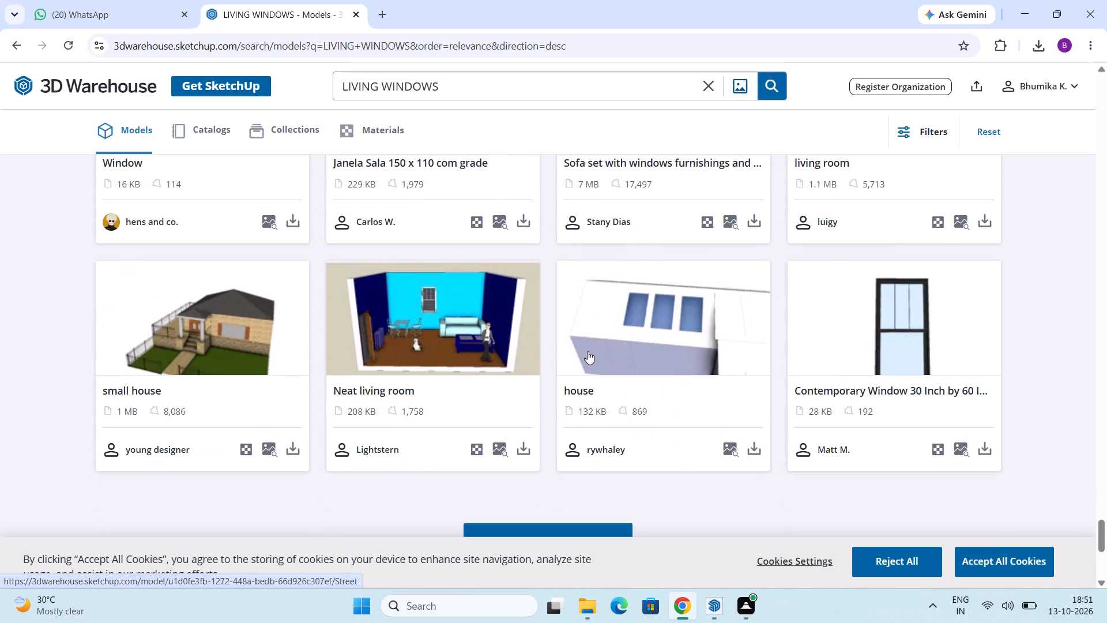
scroll(588, 351, "down", 4)
scroll(575, 341, "up", 3)
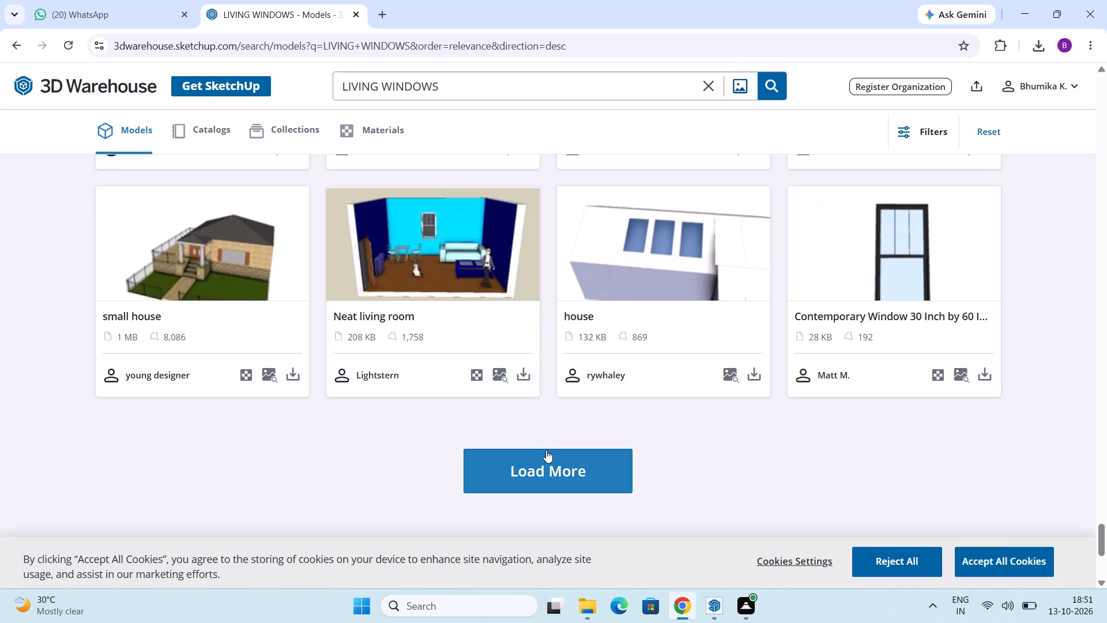
left_click(548, 457)
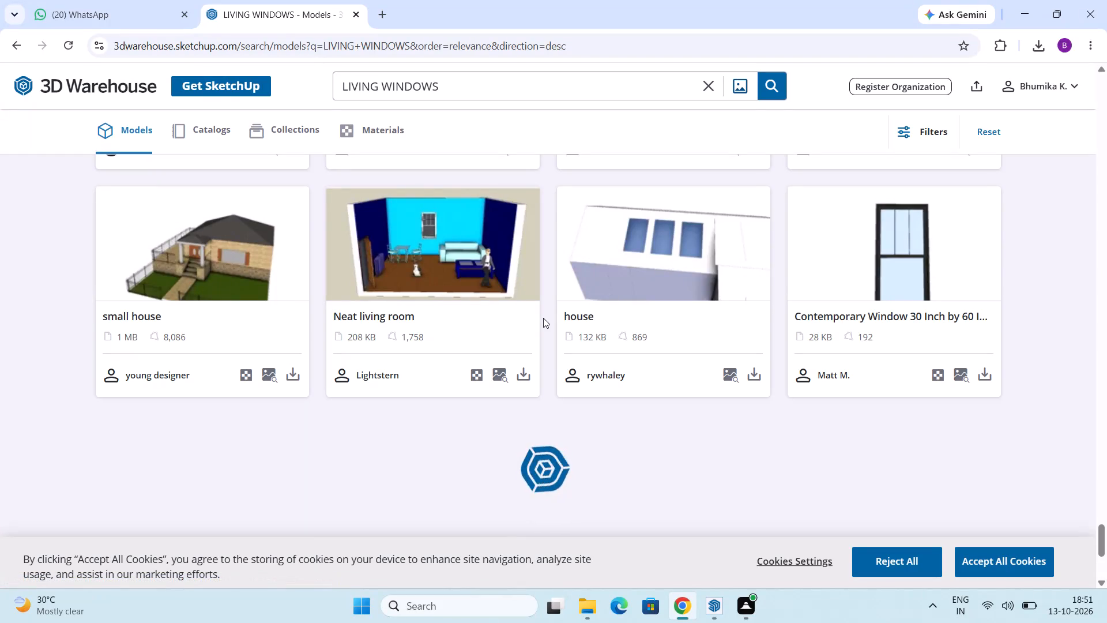
scroll(625, 271, "down", 3)
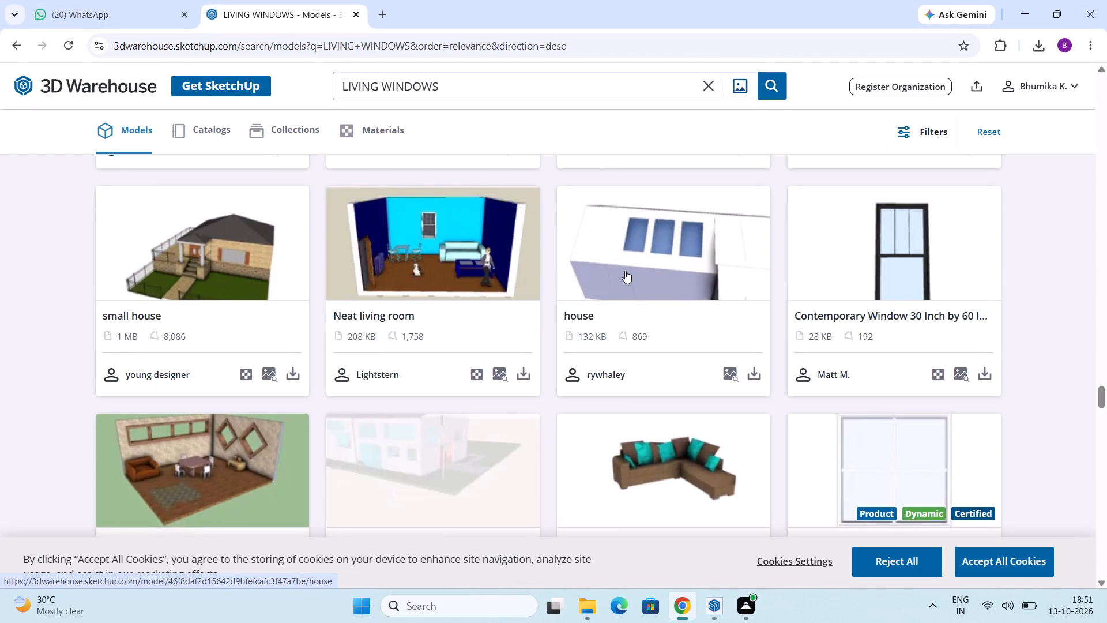
scroll(625, 271, "down", 7)
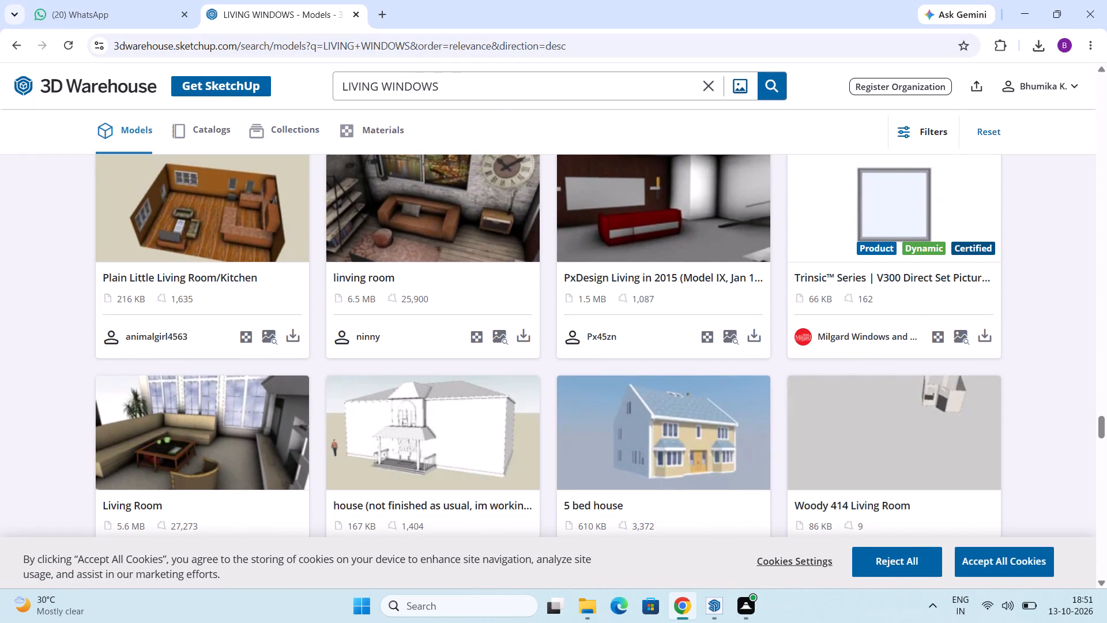
Shorten the model search to WINDOWS, run it and return to the start of the results.
left_click_drag(381, 84, 296, 81)
key("BackSpace")
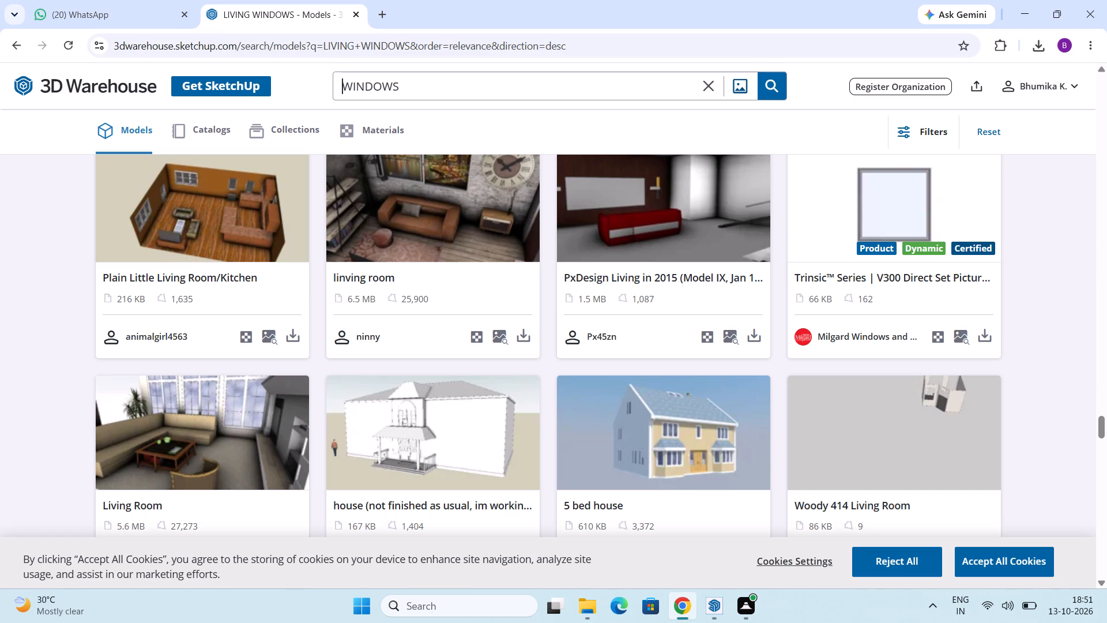
key("Return")
scroll(513, 254, "up", 6)
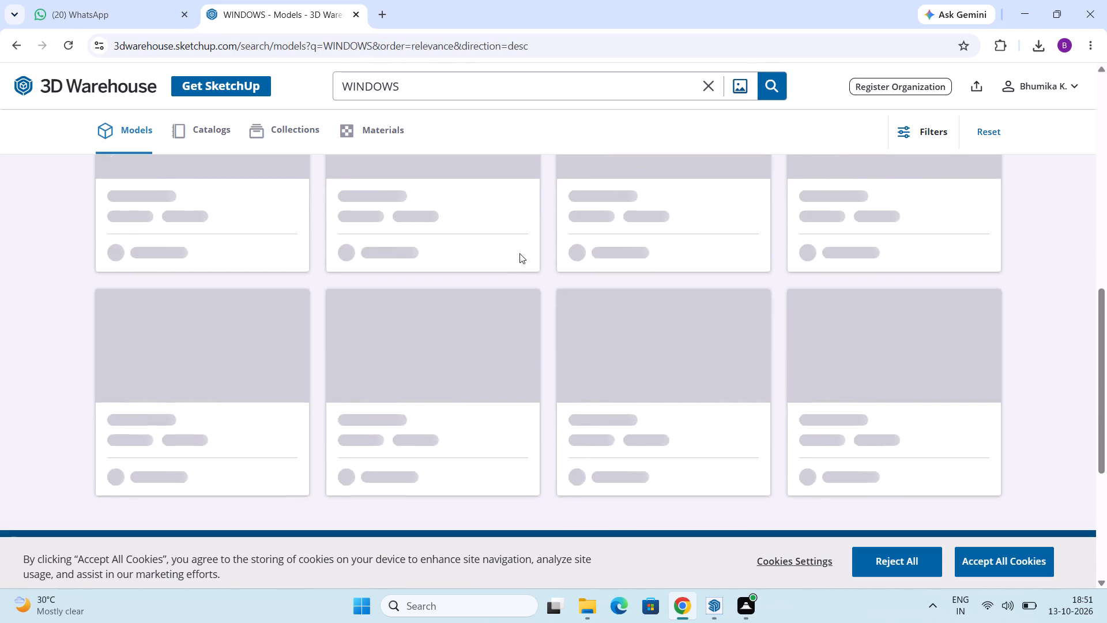
scroll(519, 253, "up", 12)
scroll(630, 261, "up", 3)
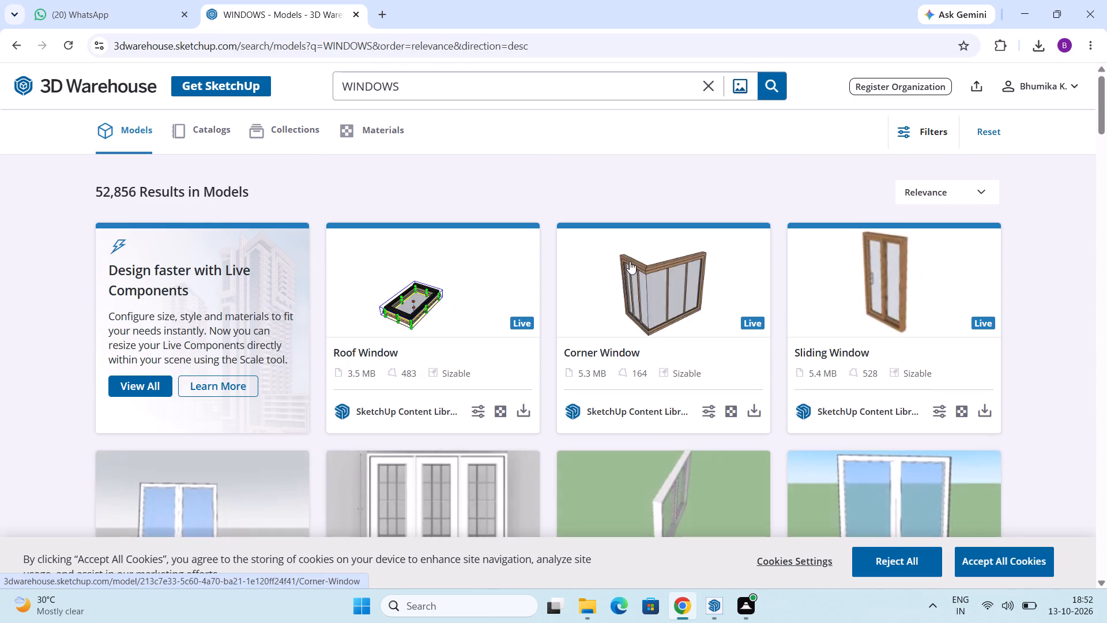
Download the 21 KB white-framed model named window from the WINDOWS results as a SketchUp file.
scroll(631, 261, "down", 6)
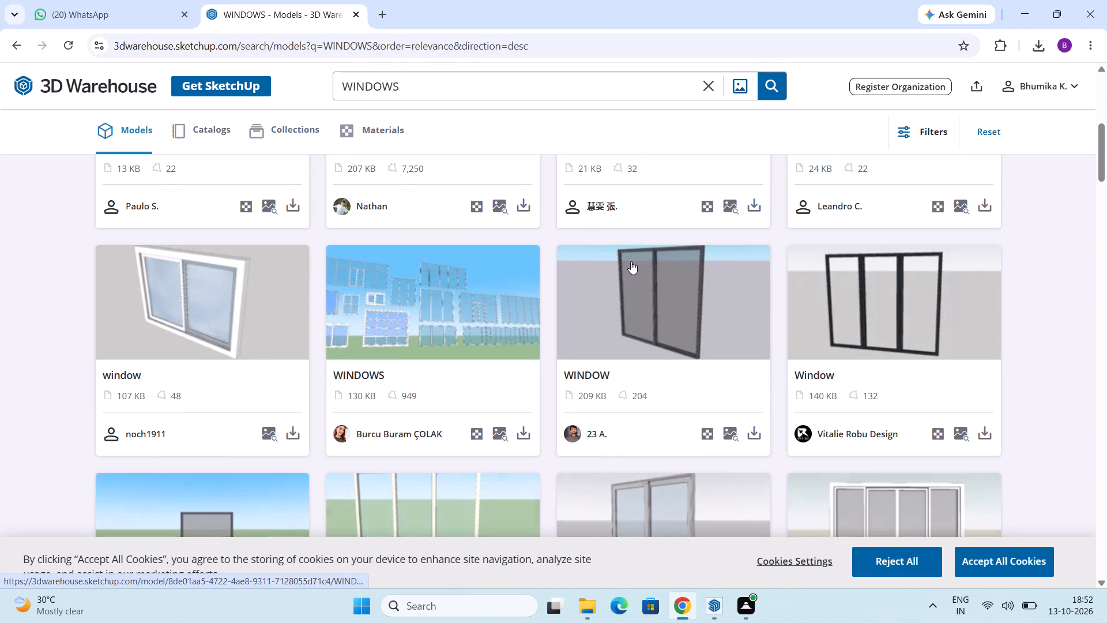
scroll(631, 261, "up", 3)
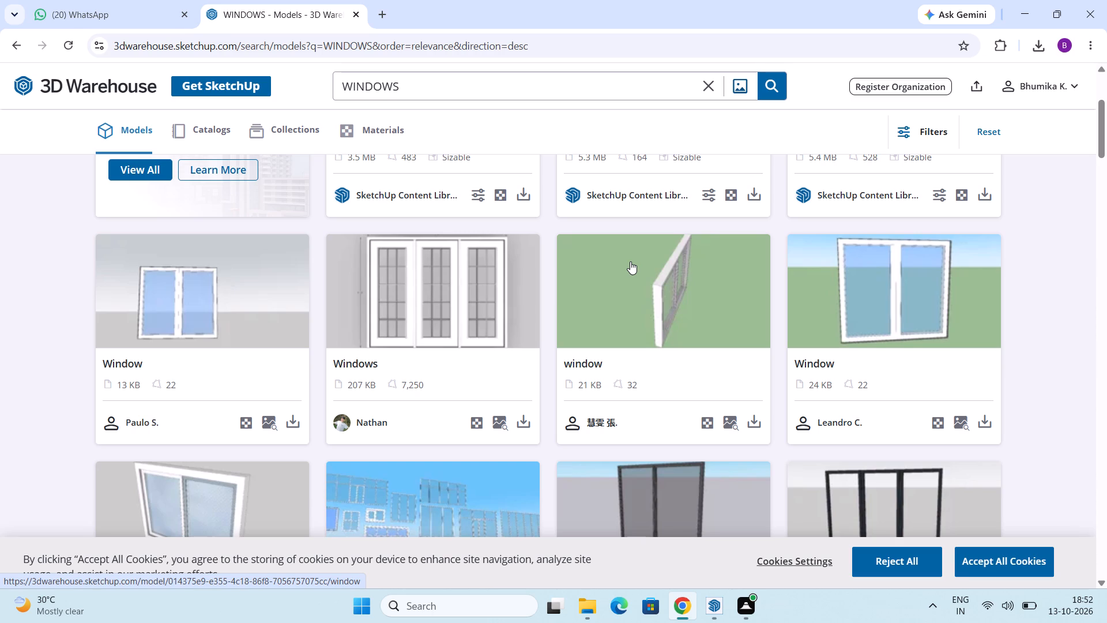
left_click(758, 421)
left_click(809, 455)
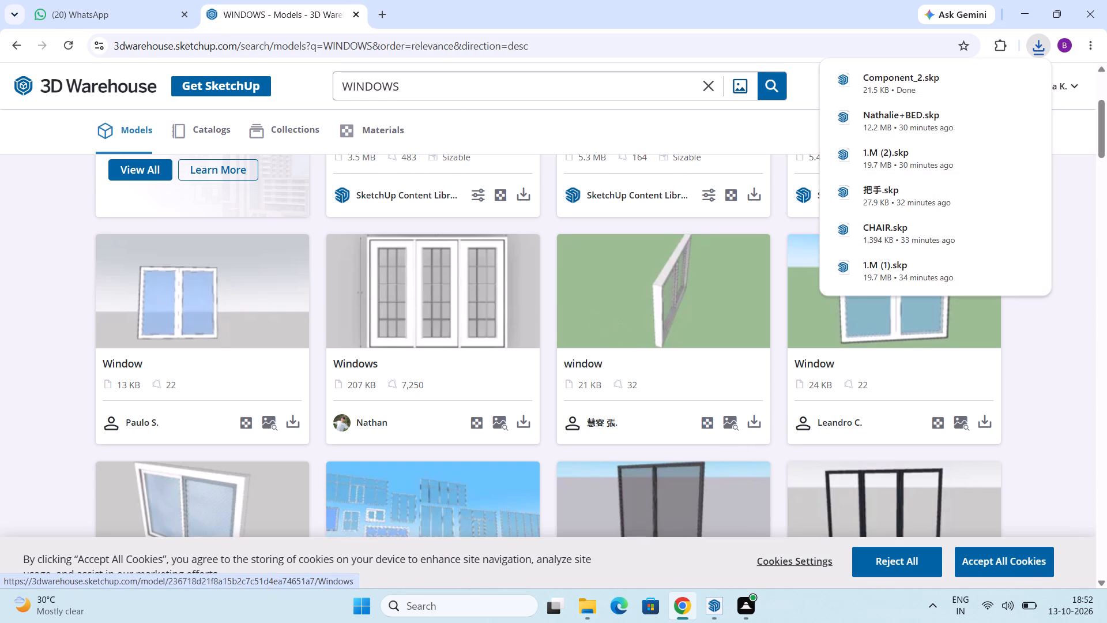
Replace the model search term with FRAMES and run the search.
double_click(435, 84)
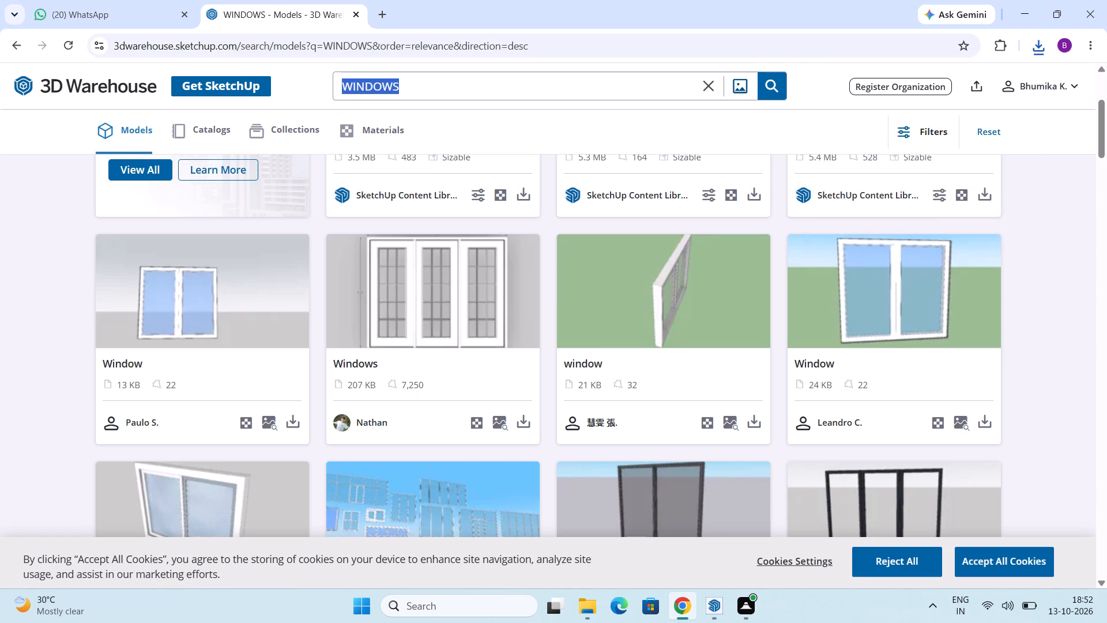
type("FR")
type("AMES")
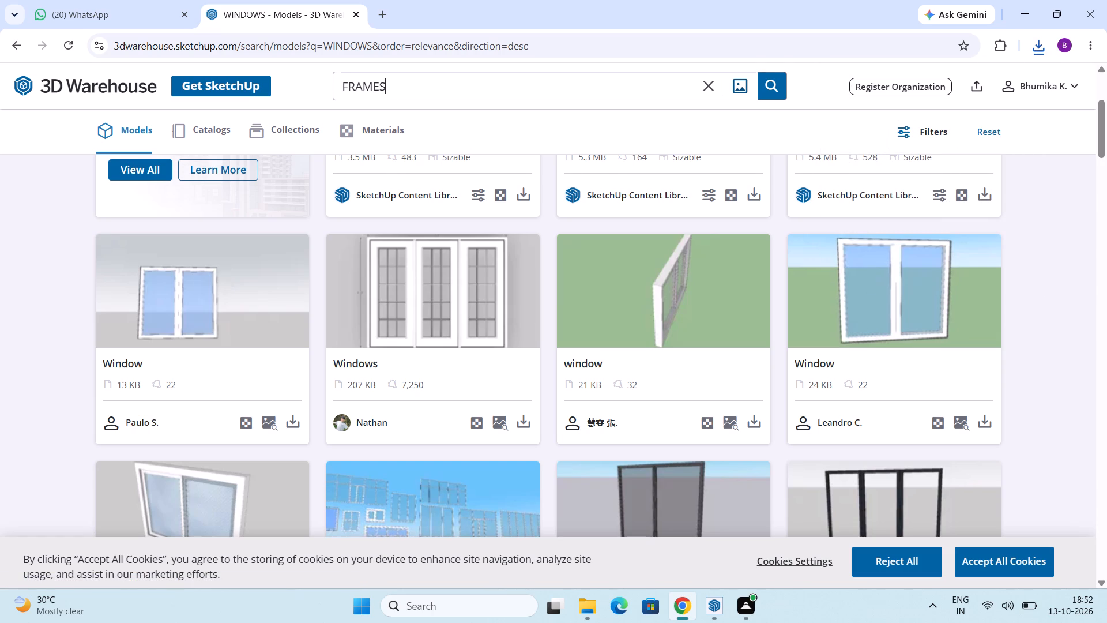
key("Return")
scroll(496, 215, "up", 3)
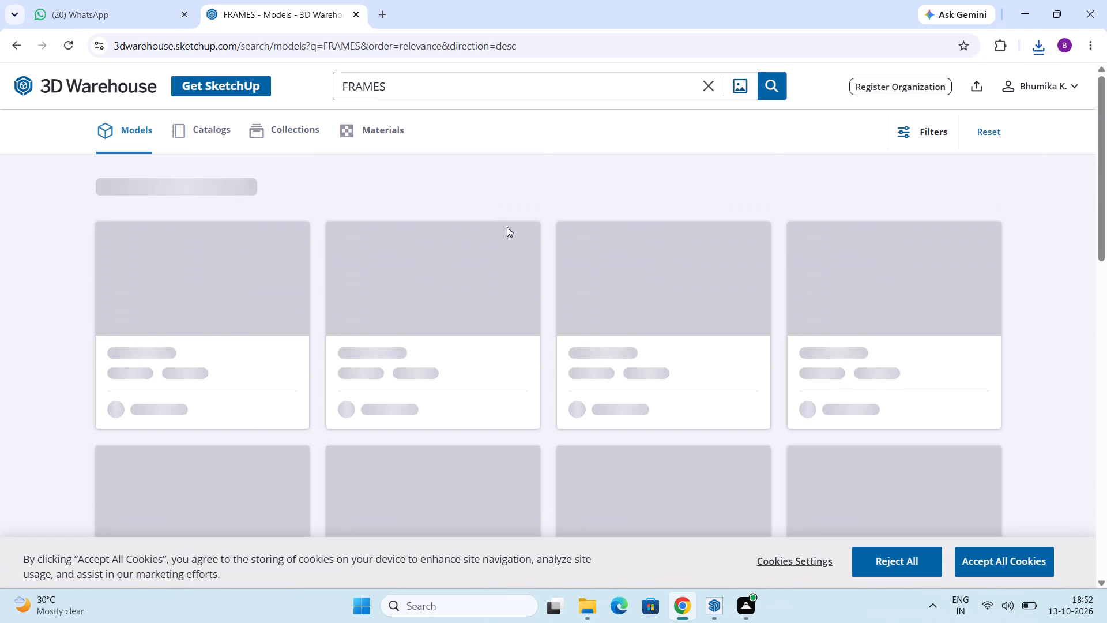
Browse the FRAMES results from start to end for wall art that suits the bedroom.
scroll(553, 307, "down", 3)
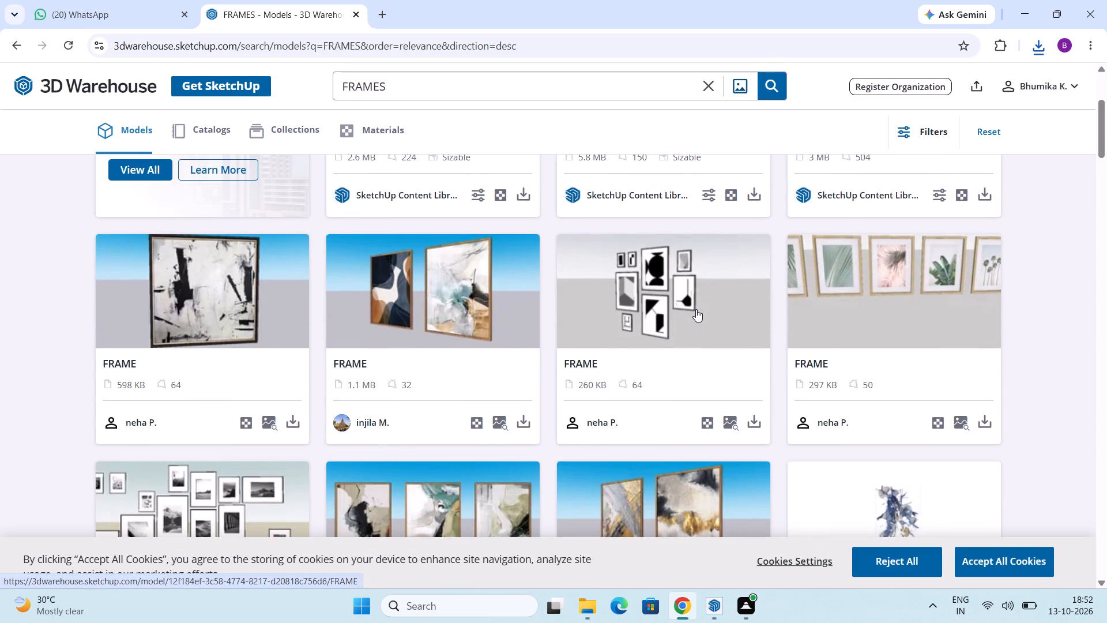
scroll(647, 305, "up", 7)
scroll(665, 305, "down", 7)
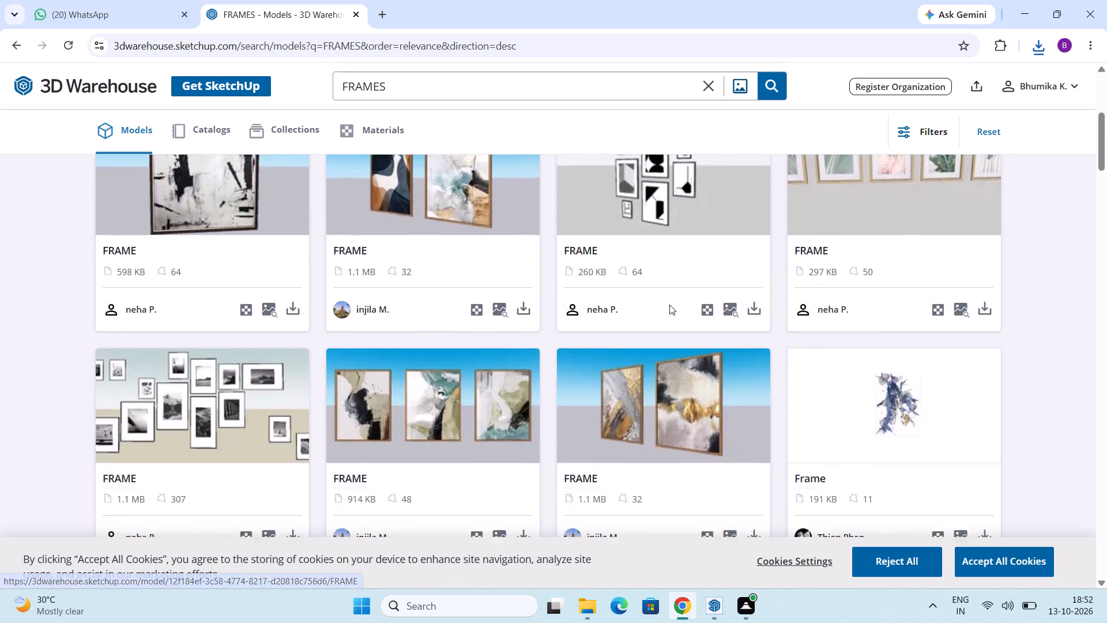
scroll(669, 305, "down", 11)
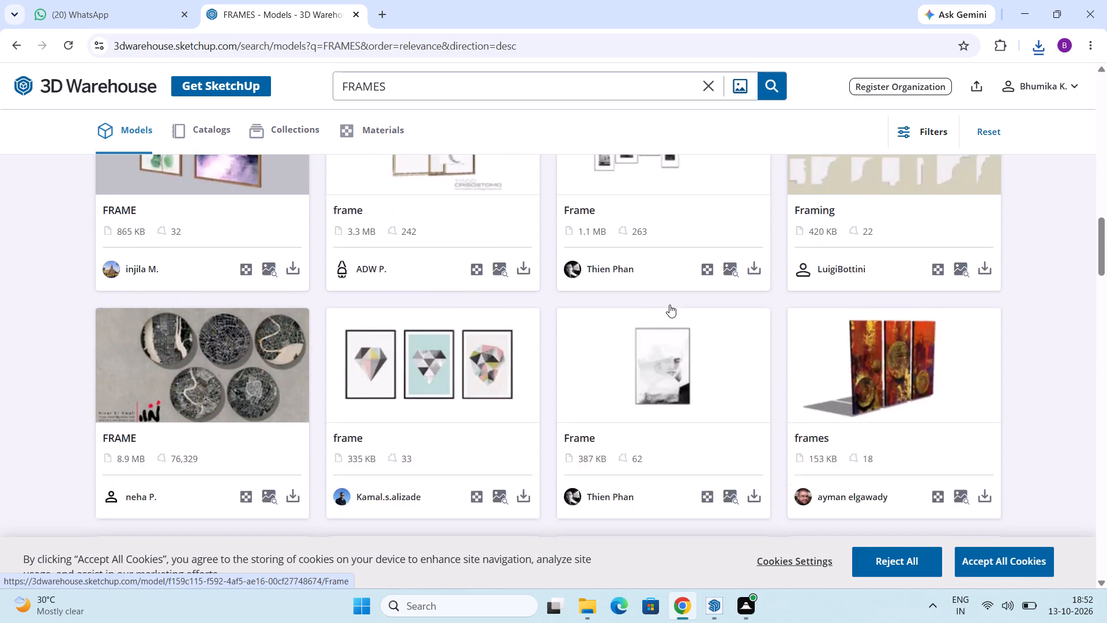
scroll(669, 305, "down", 6)
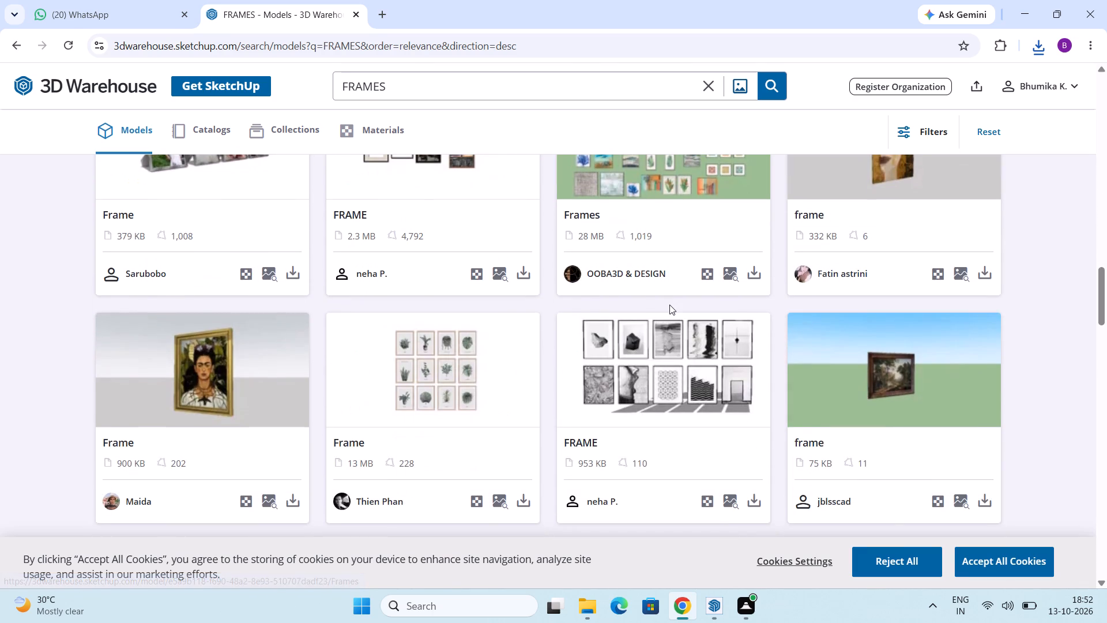
scroll(669, 305, "down", 10)
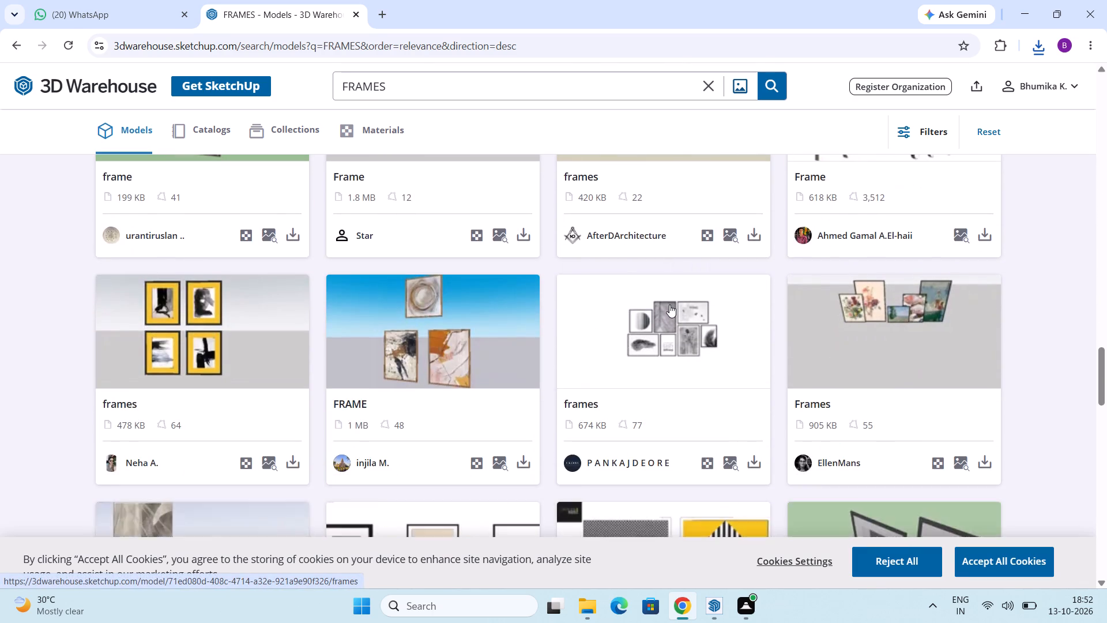
scroll(669, 305, "down", 9)
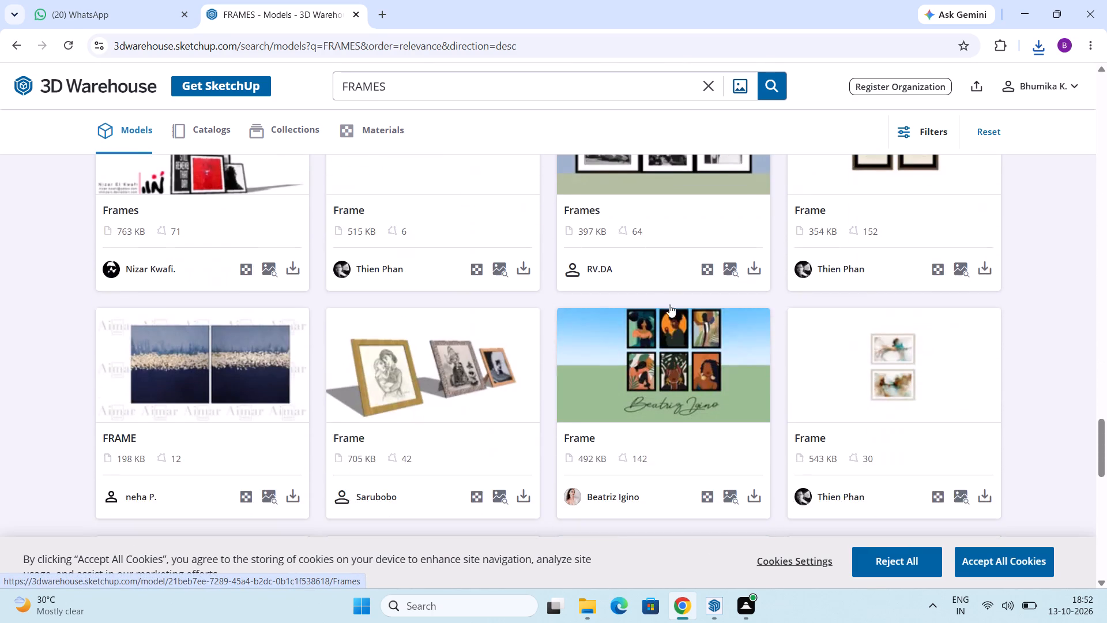
scroll(669, 305, "down", 7)
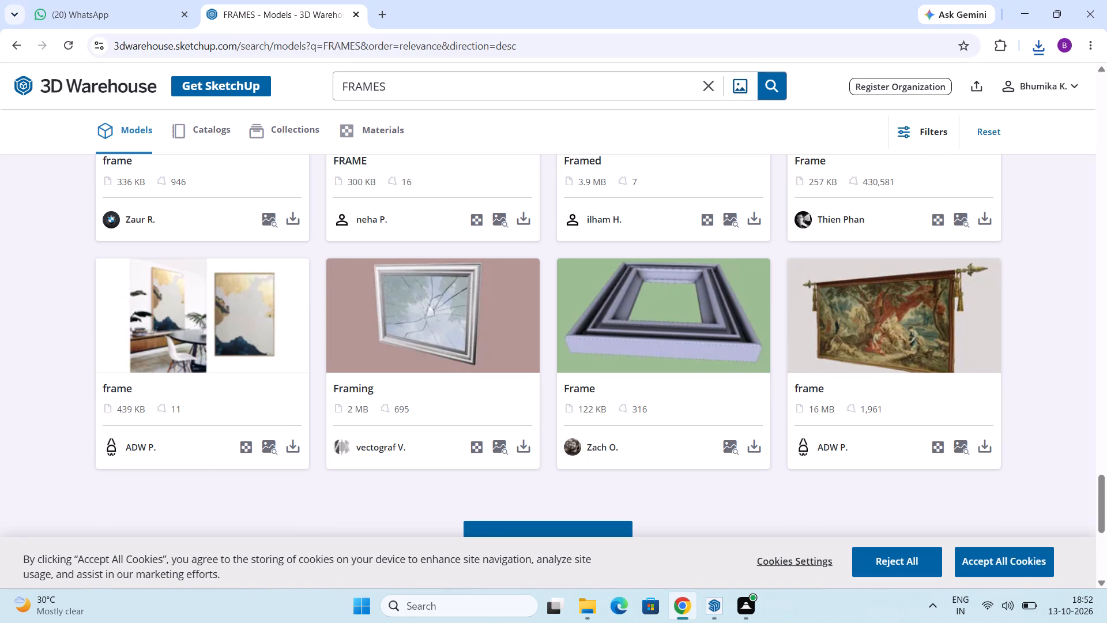
Shorten the model search to FRAME, run it and return to the start of the results.
left_click(397, 90)
key("BackSpace")
key("Return")
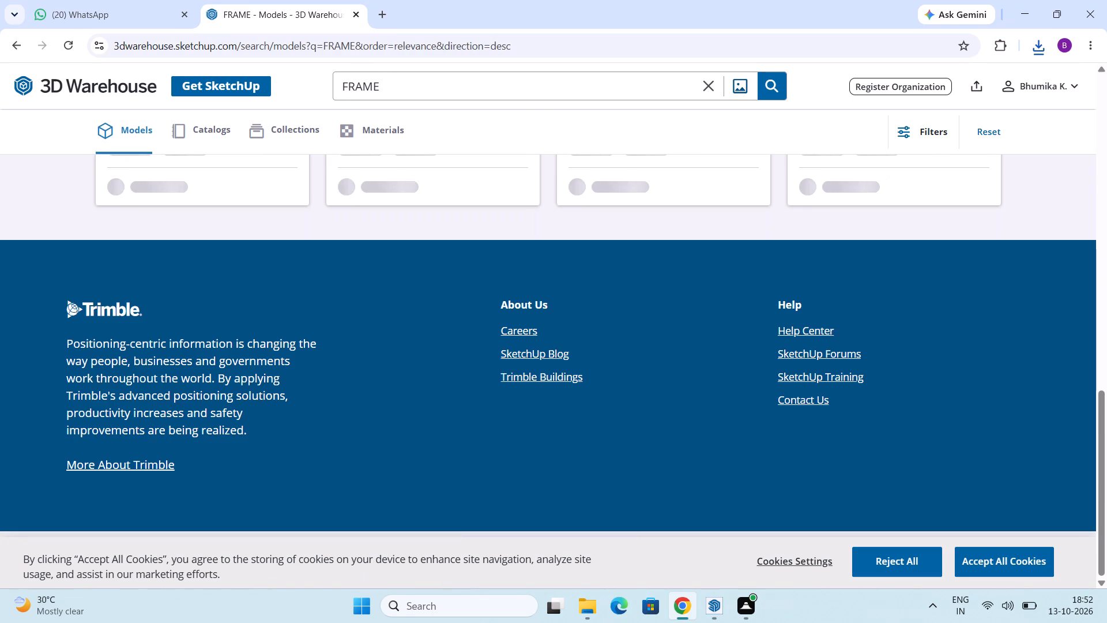
scroll(383, 170, "up", 3)
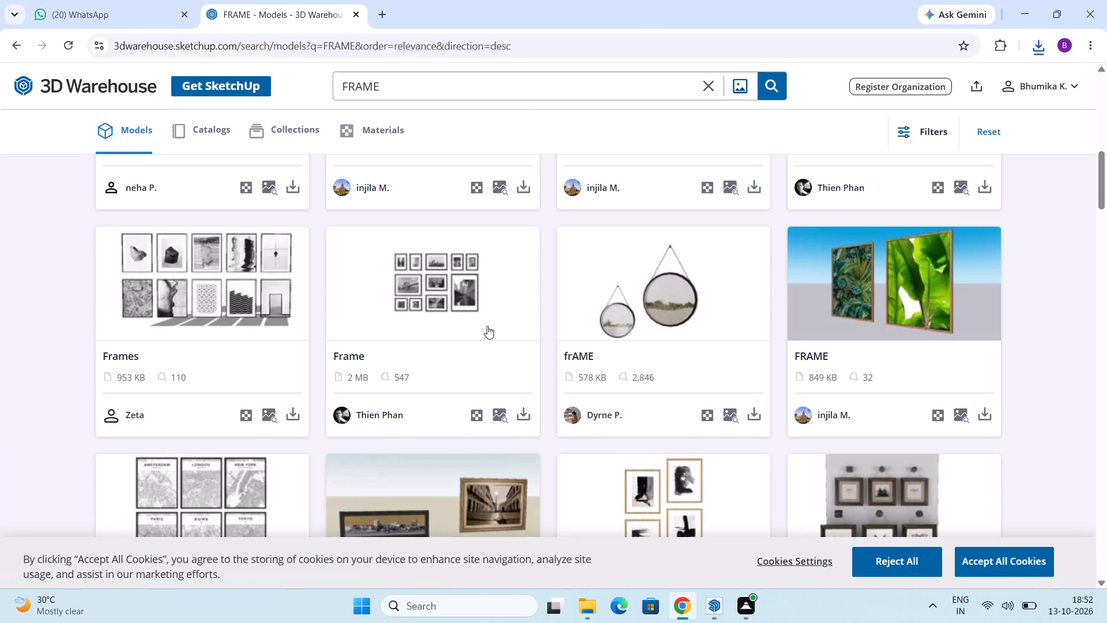
scroll(487, 326, "up", 8)
scroll(602, 322, "up", 3)
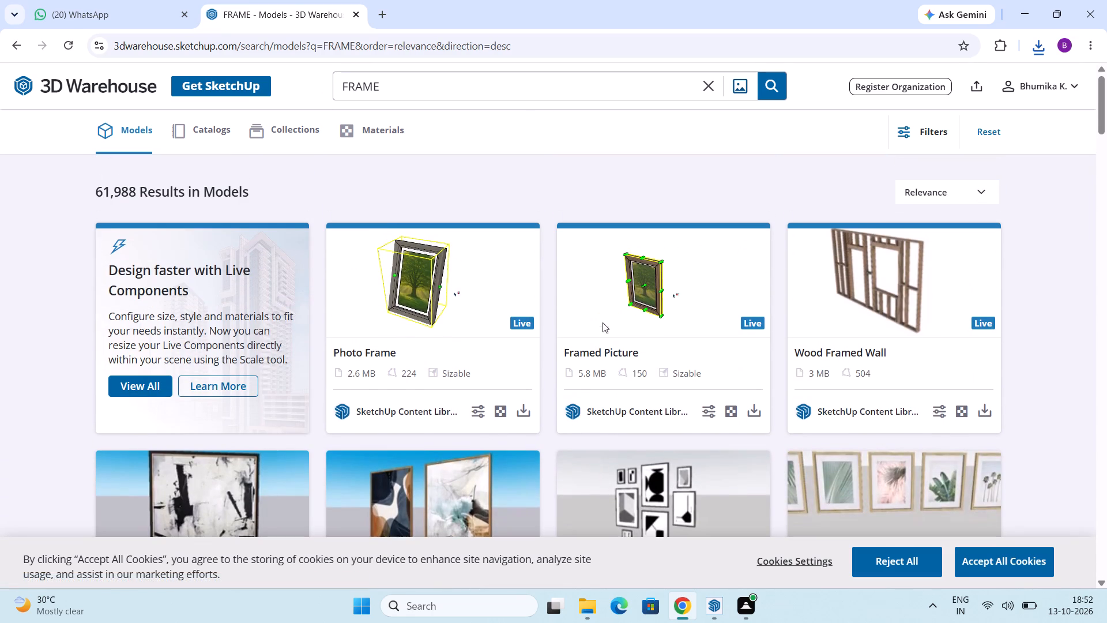
scroll(609, 322, "up", 4)
Download the 598 KB FRAME model with the black-and-white abstract painting as a SketchUp file.
scroll(609, 322, "down", 4)
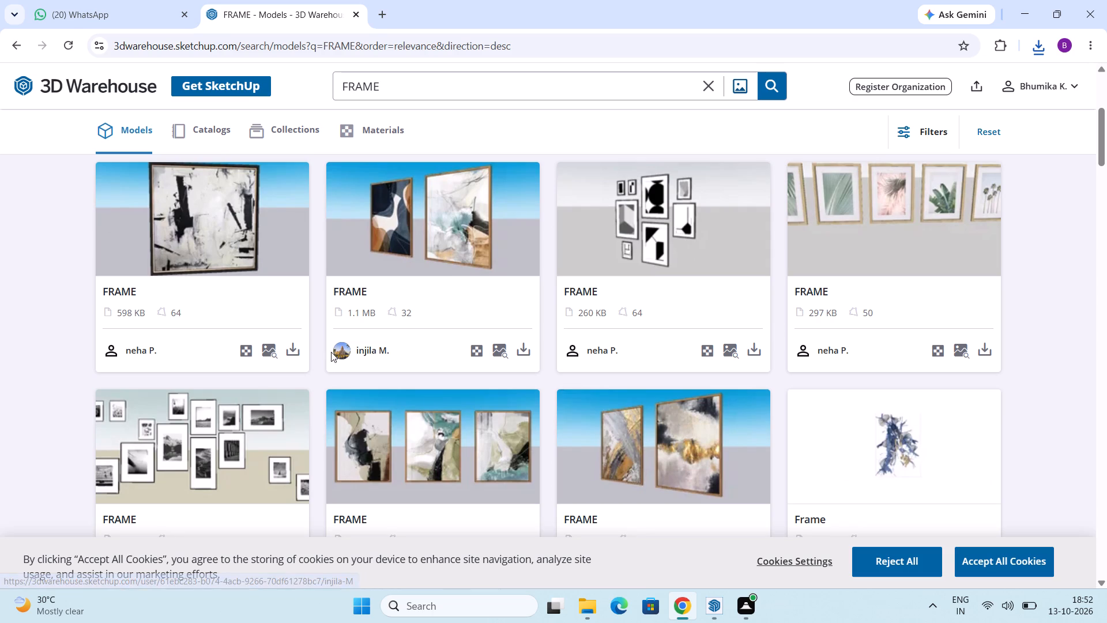
left_click(289, 348)
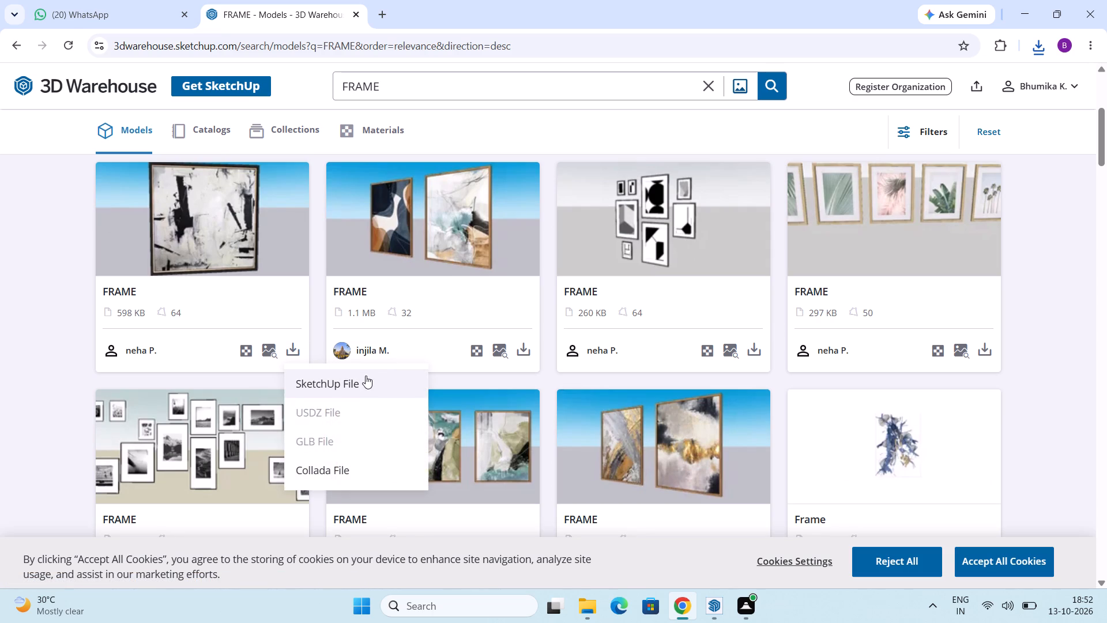
left_click(363, 380)
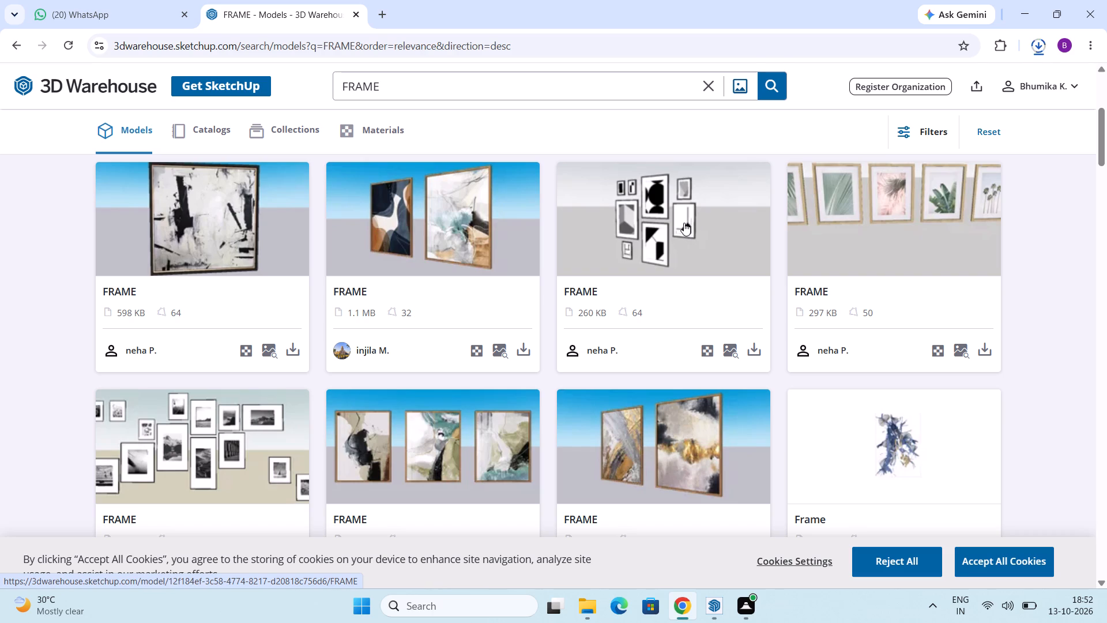
Switch to SketchUp, import the downloaded Component_2 window and place it outside the room's open front edge, near the grey wall.
key("alt+Tab")
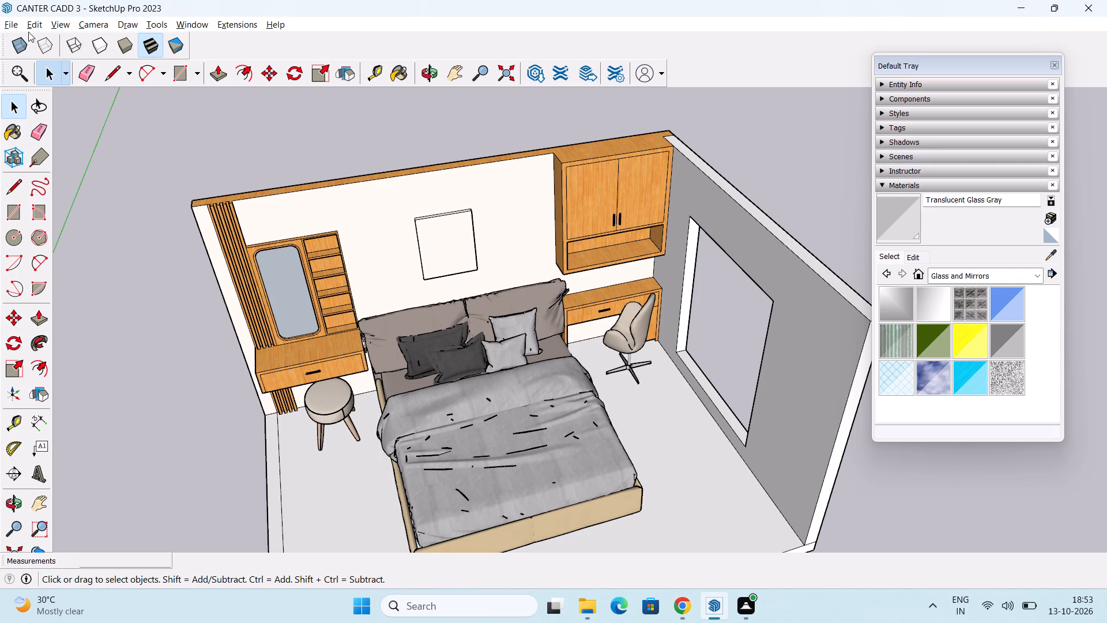
left_click(10, 24)
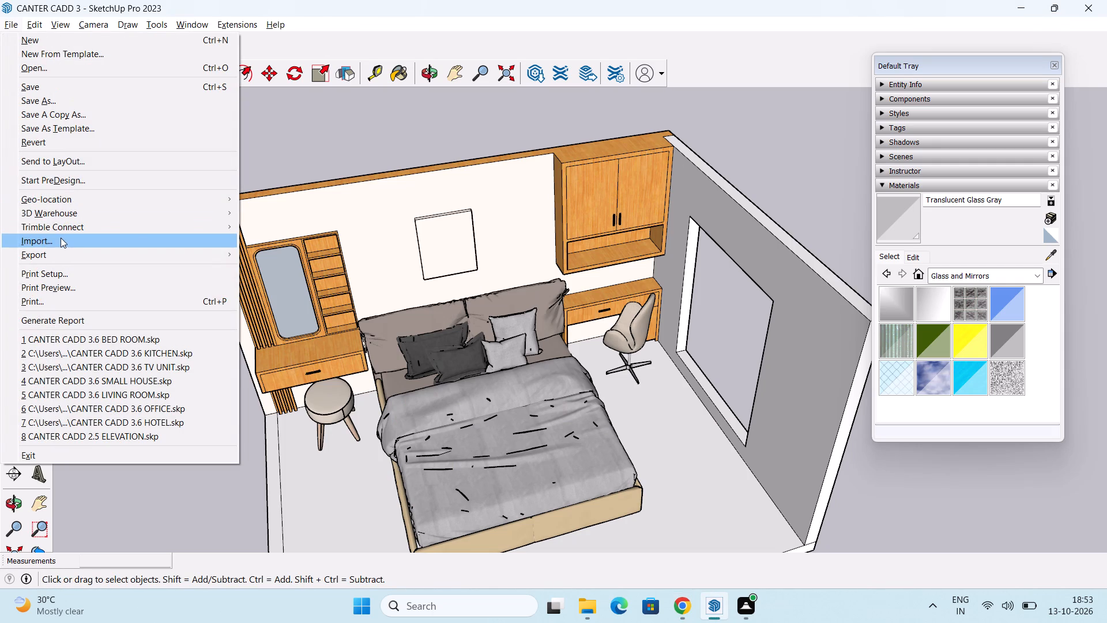
left_click(61, 238)
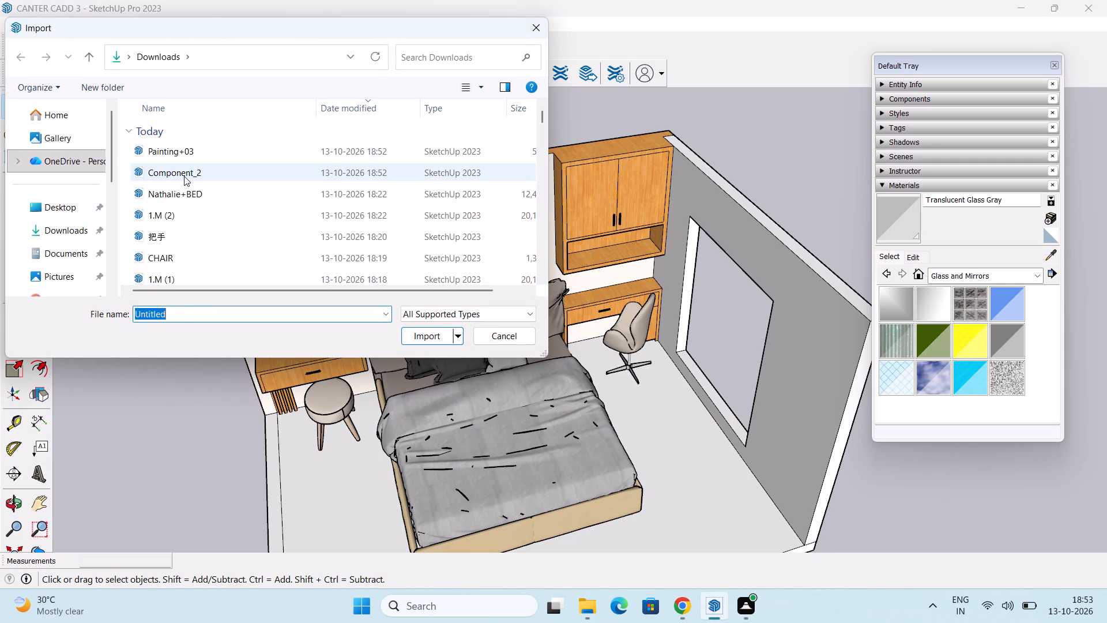
left_click(184, 176)
left_click(438, 338)
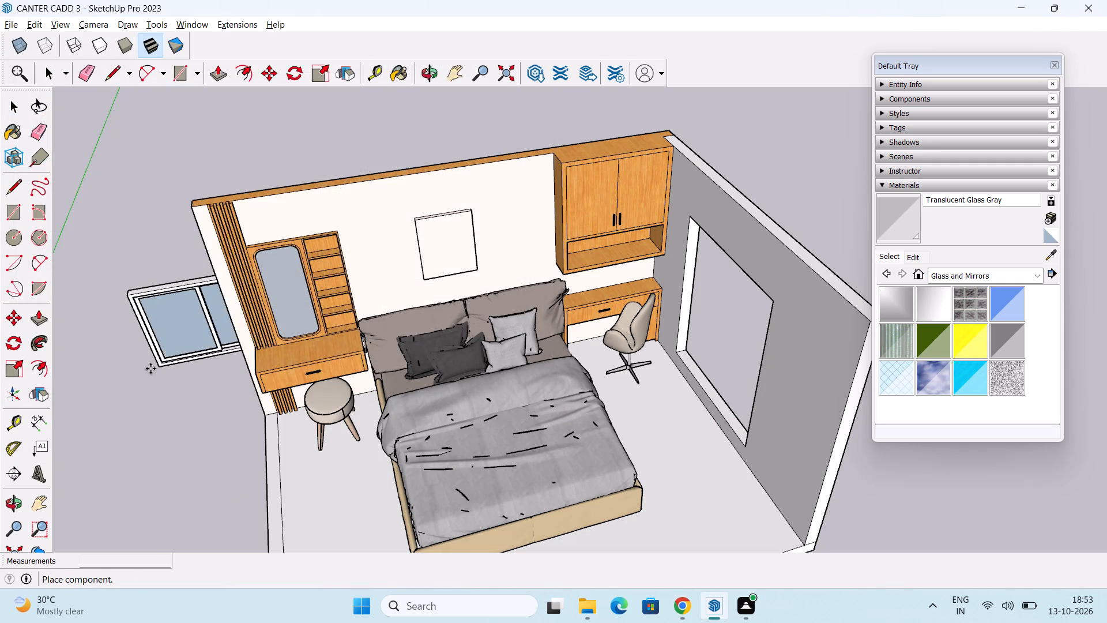
scroll(651, 371, "up", 4)
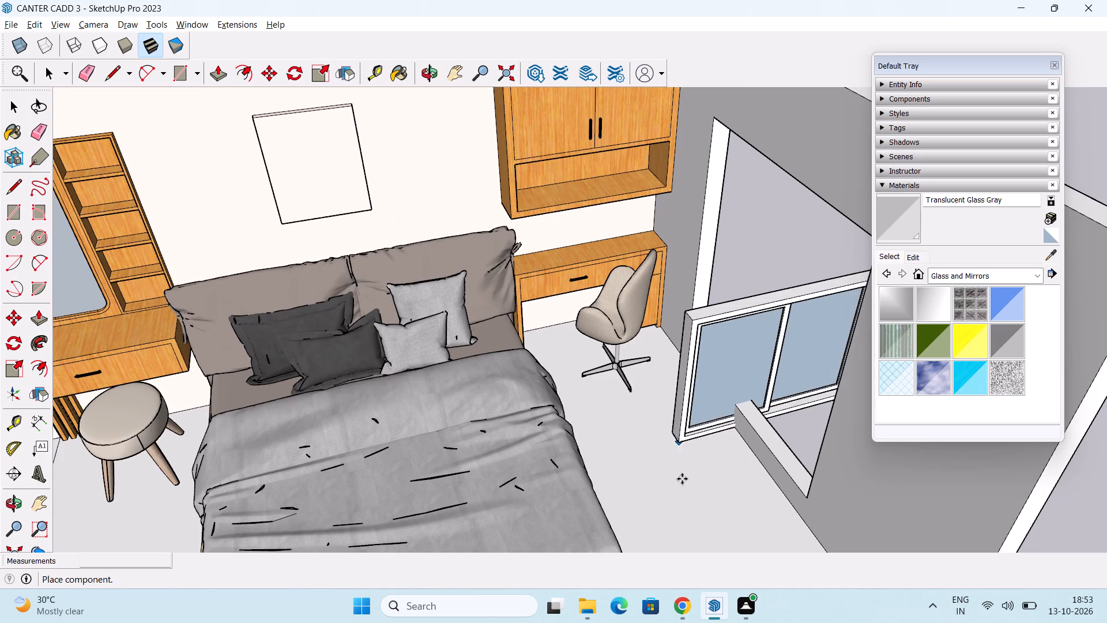
middle_click_drag(685, 474, 515, 216, "shift")
scroll(517, 208, "down", 3)
scroll(530, 294, "down", 2)
middle_click_drag(543, 368, 499, 256)
middle_click_drag(499, 256, 502, 324)
left_click(545, 346)
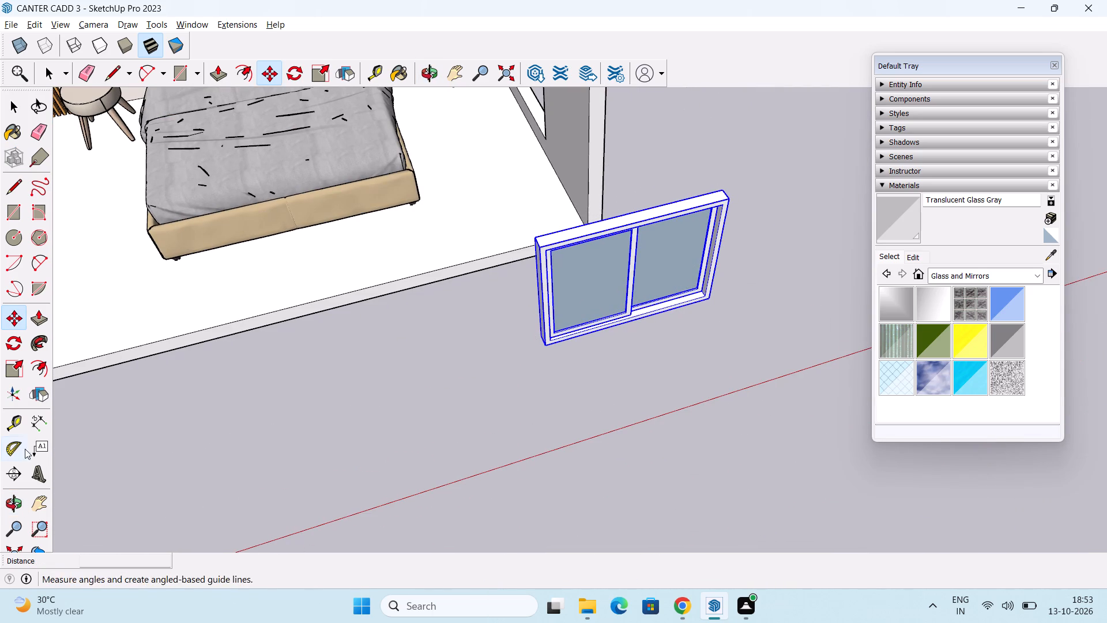
Rotate the imported window 90 degrees about the vertical axis so it runs parallel to the grey wall.
left_click(17, 347)
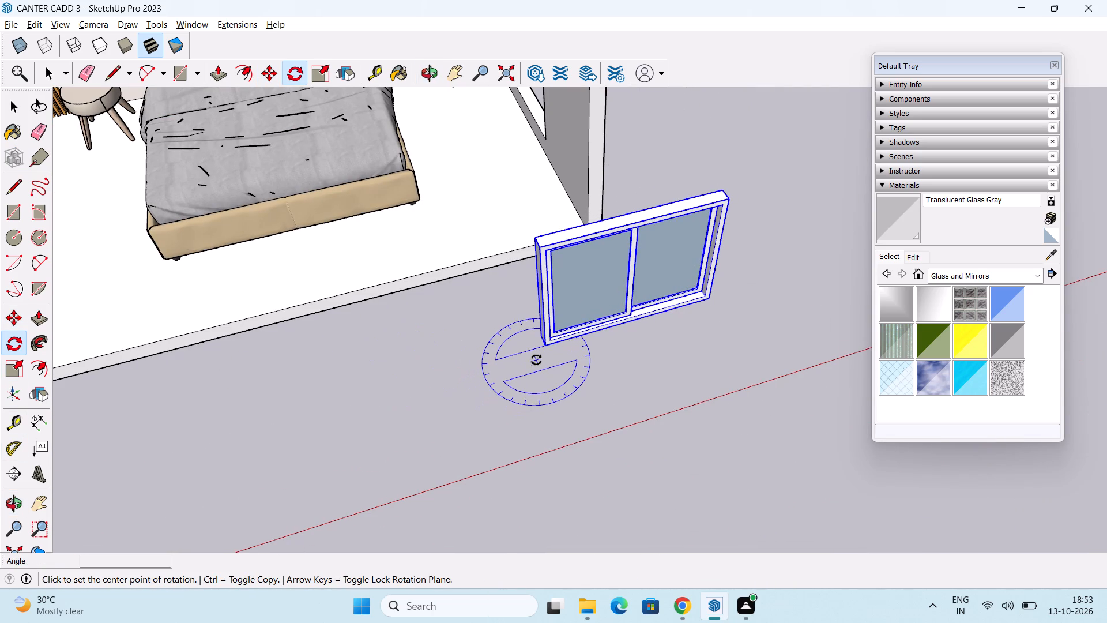
left_click(540, 358)
left_click(521, 309)
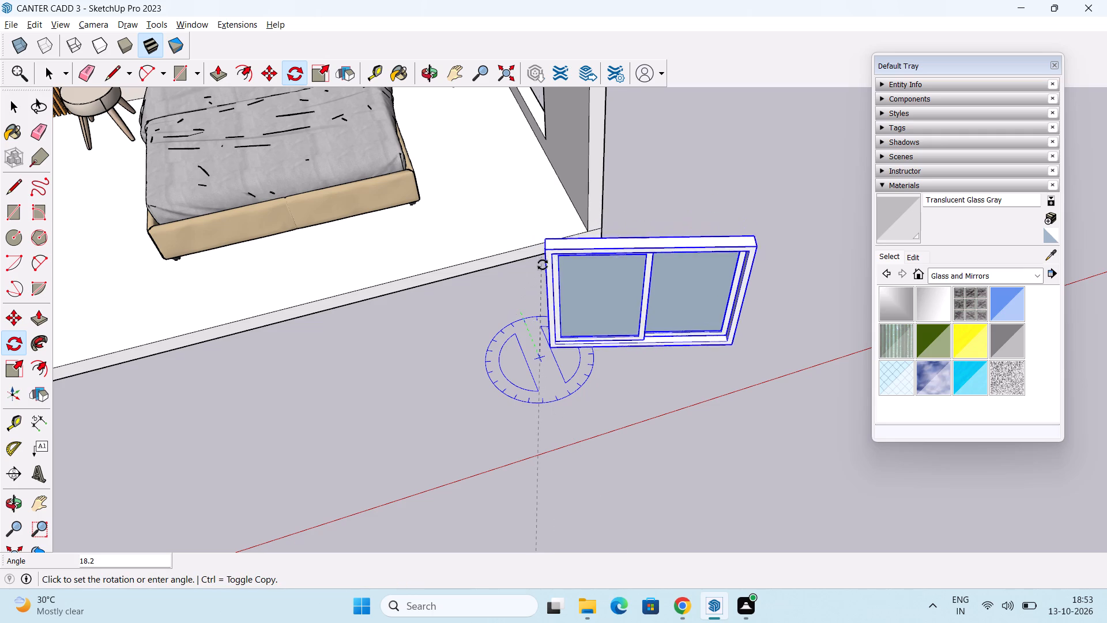
type("90")
key("Return")
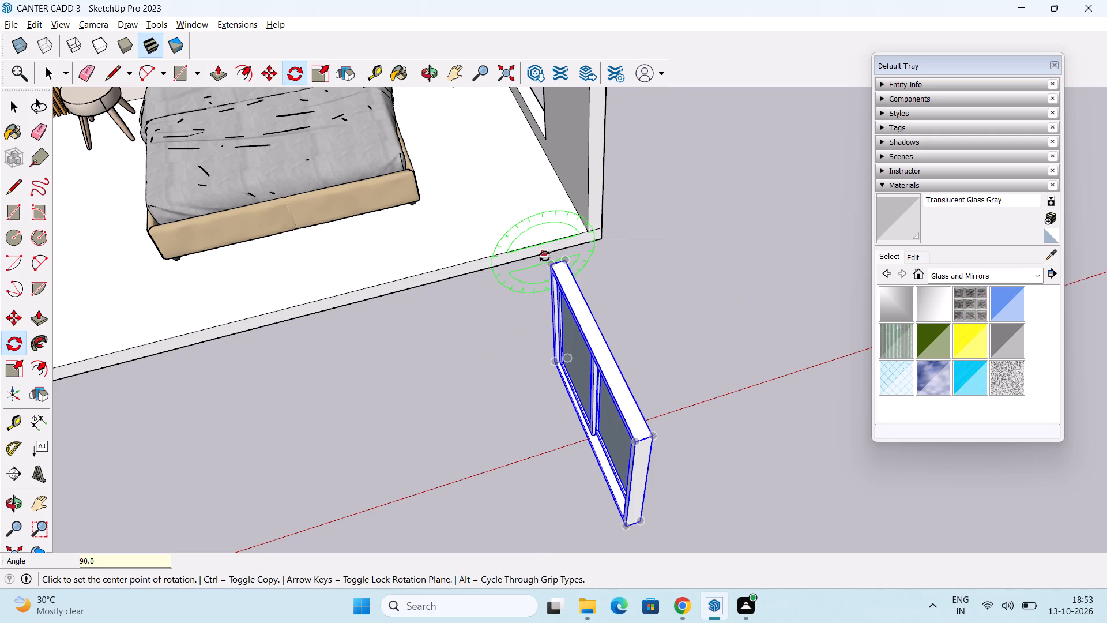
middle_click_drag(593, 389, 555, 275)
middle_click_drag(549, 371, 597, 374)
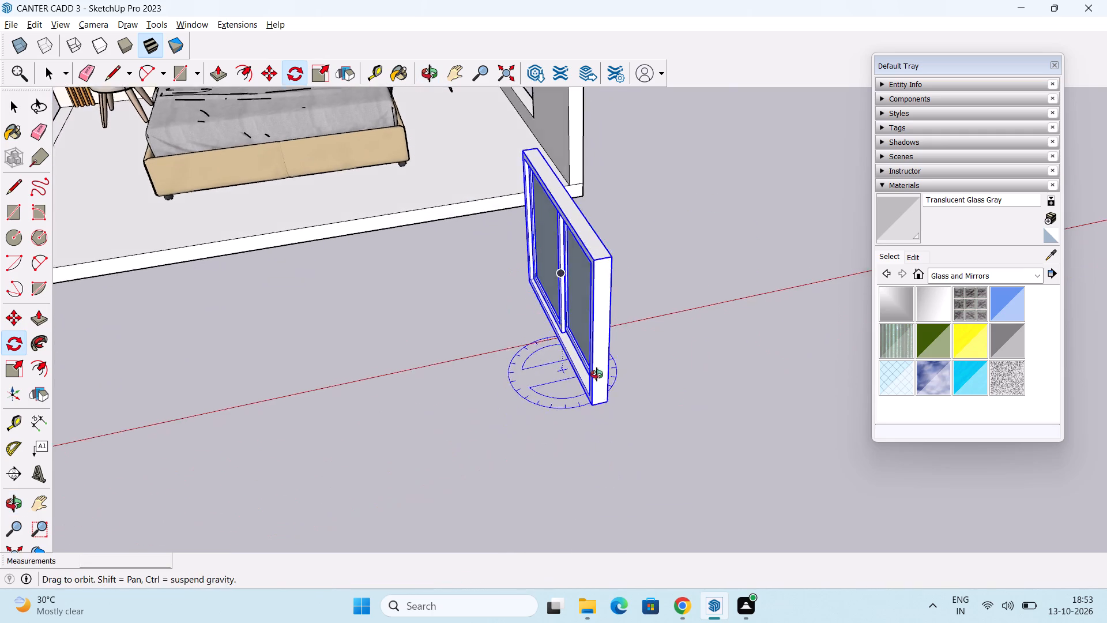
middle_click_drag(597, 374, 607, 377)
scroll(645, 390, "up", 1)
middle_click_drag(617, 404, 564, 400)
key("space")
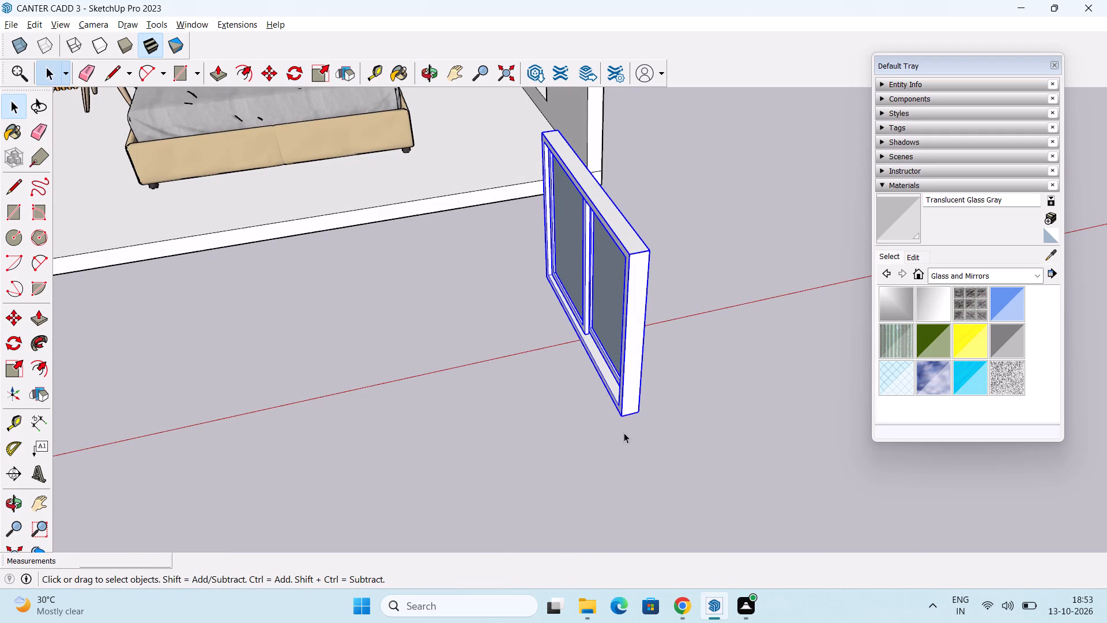
Move the window by its bottom outer corner into the room, setting it on the floor beside the grey wall's opening.
key("m")
scroll(638, 429, "up", 2)
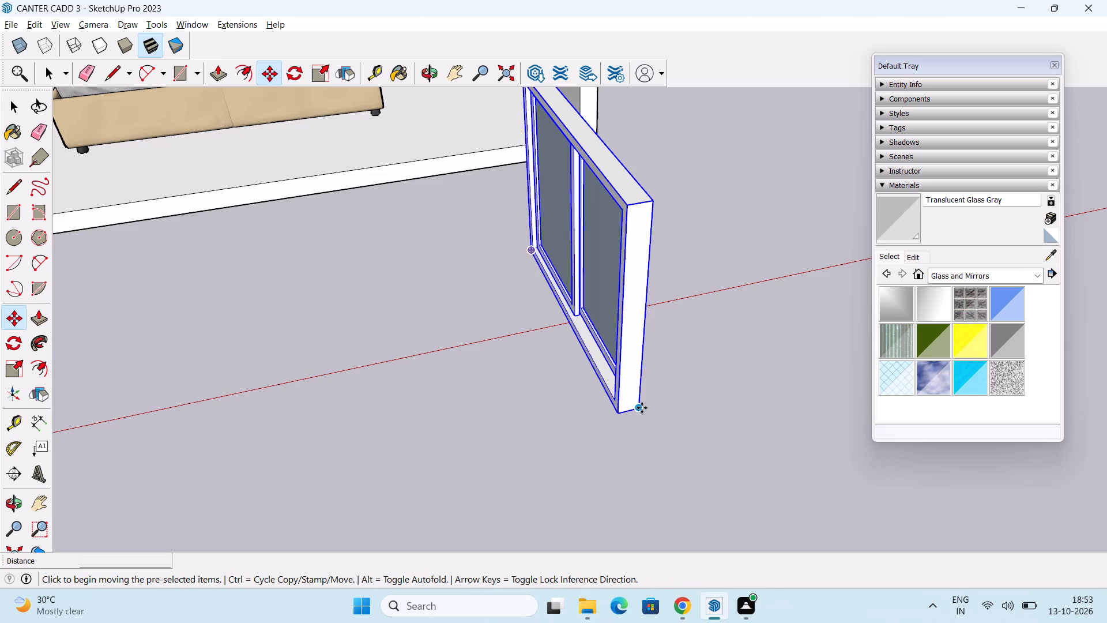
left_click(642, 408)
scroll(569, 280, "down", 2)
middle_click_drag(573, 255, 627, 424, "shift")
middle_click_drag(563, 215, 613, 352)
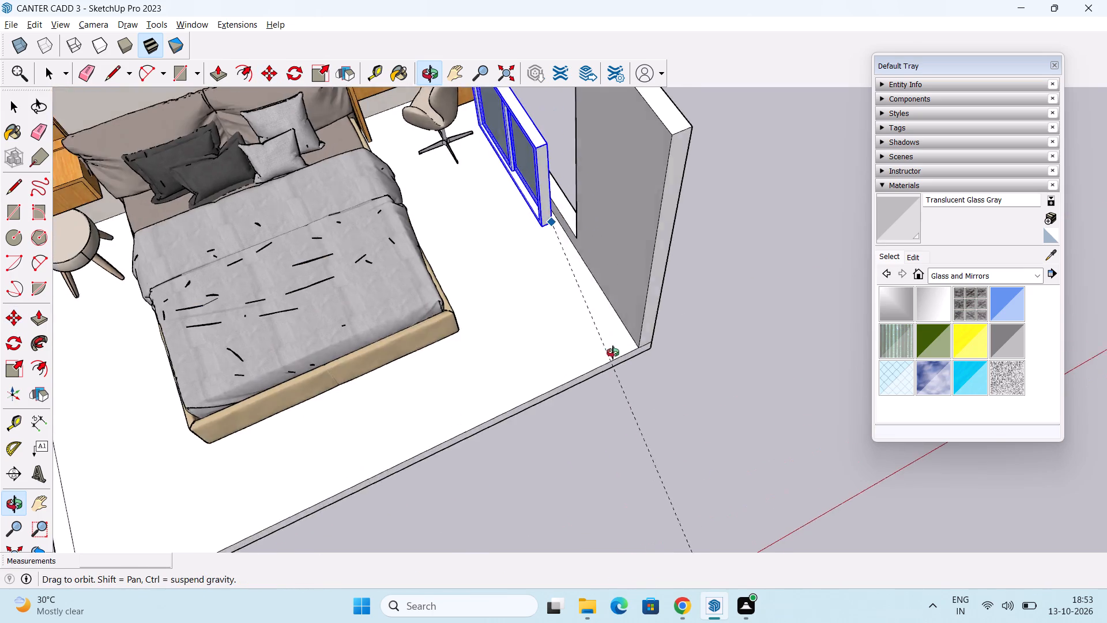
middle_click_drag(613, 352, 614, 355)
scroll(568, 215, "up", 6)
middle_click_drag(564, 245, 761, 307)
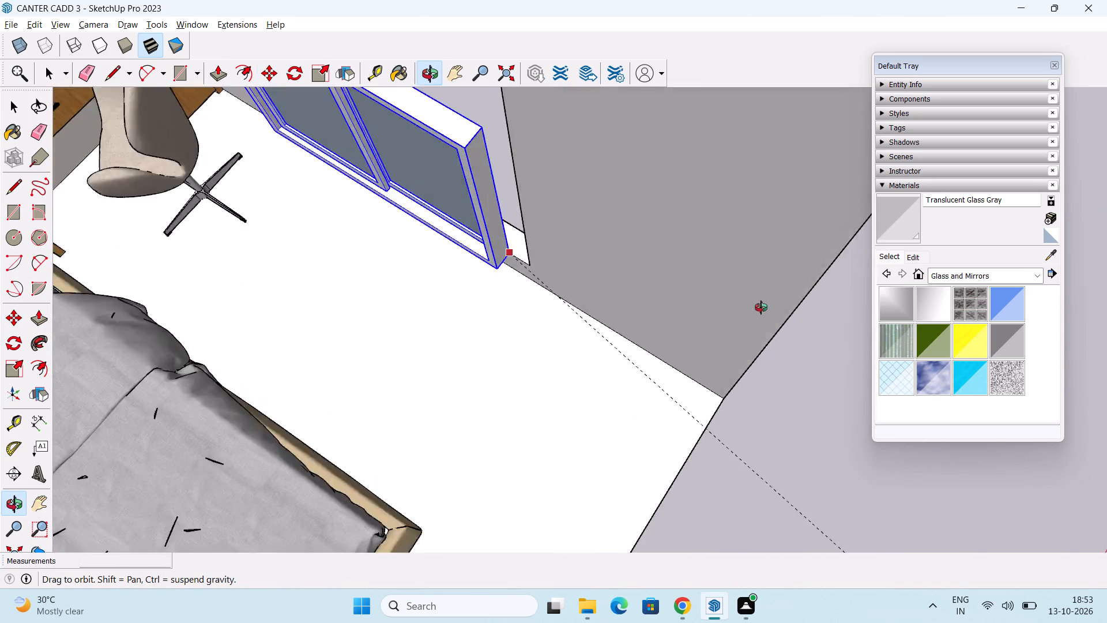
middle_click_drag(761, 307, 783, 317)
middle_click_drag(462, 260, 703, 380)
scroll(724, 383, "up", 3)
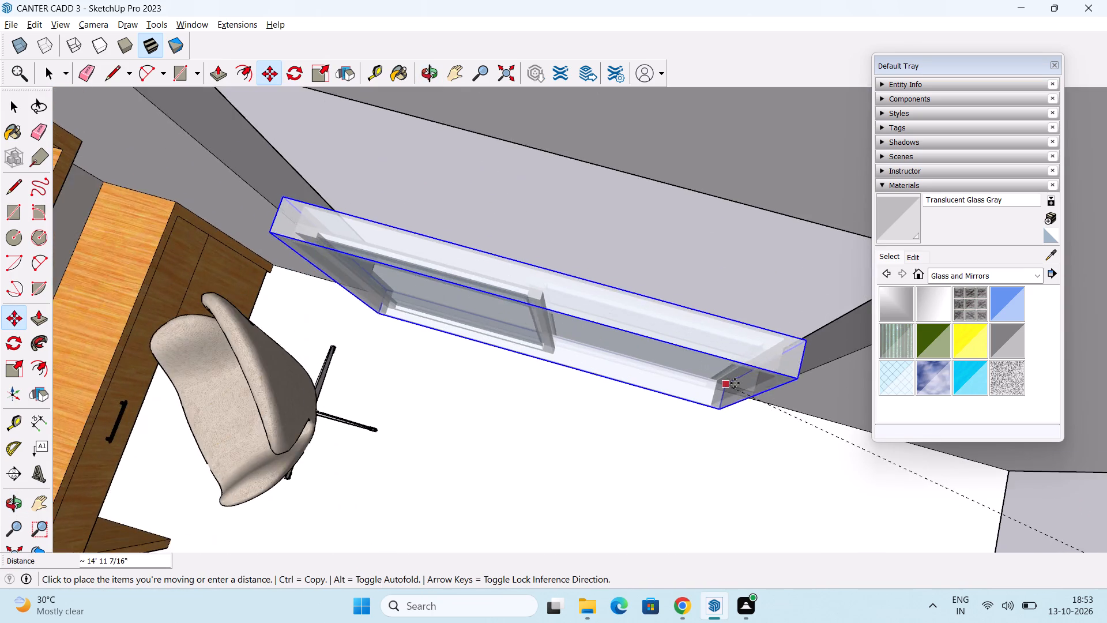
scroll(735, 383, "up", 2)
middle_click_drag(747, 369, 678, 315)
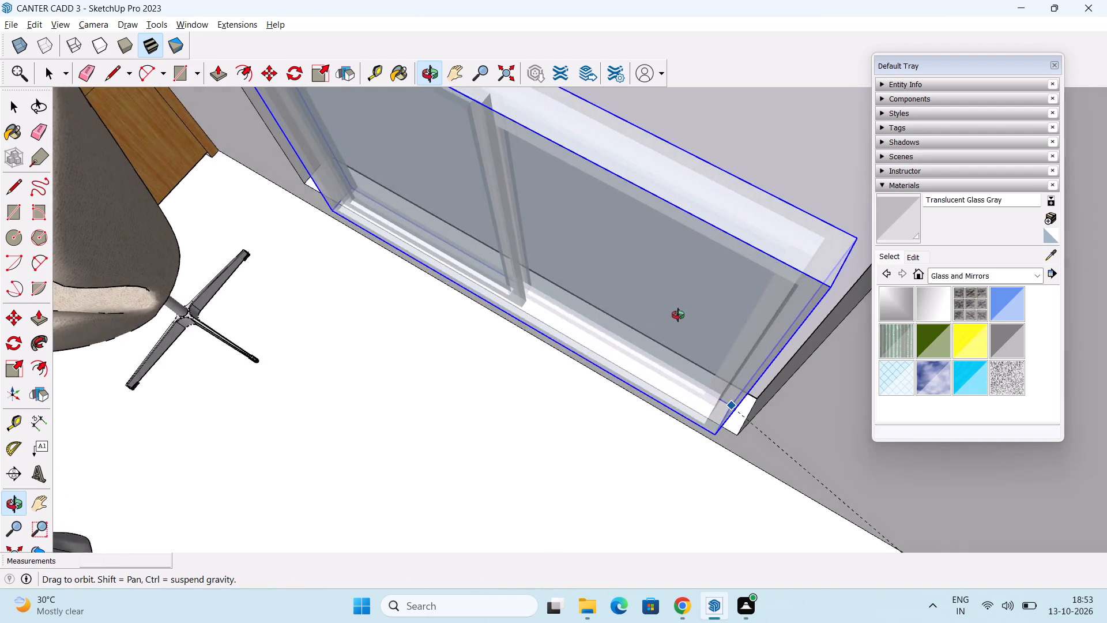
middle_click_drag(678, 315, 683, 313)
scroll(707, 305, "down", 3)
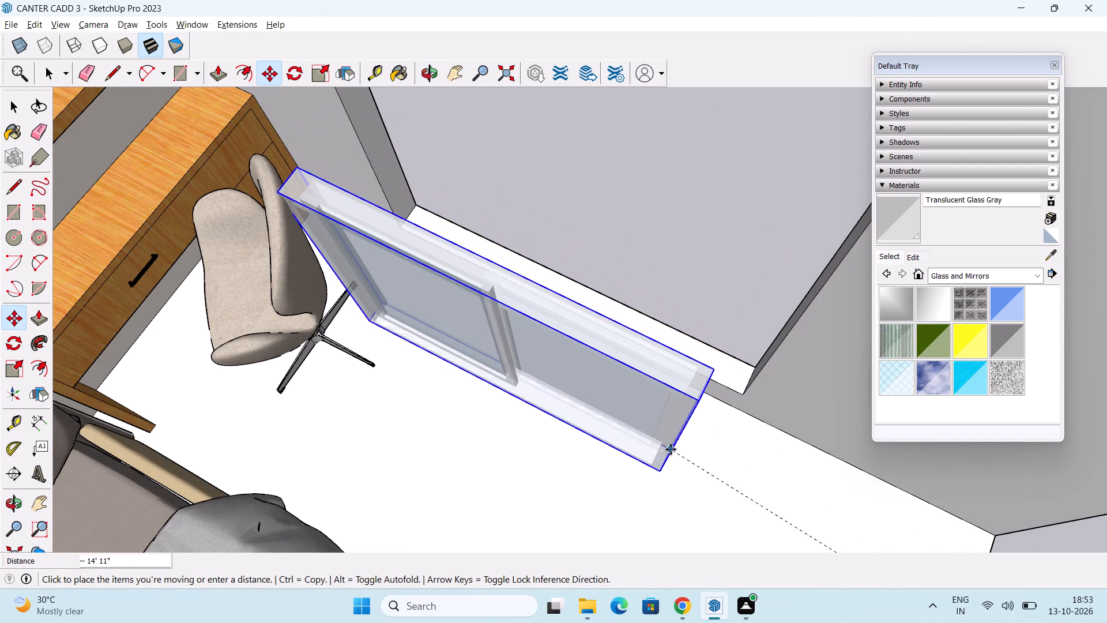
left_click(716, 481)
Move the window by its bottom outer corner into the wall opening, snapping it to the opening's lower corner nearest the room's front.
middle_click_drag(752, 496, 604, 330)
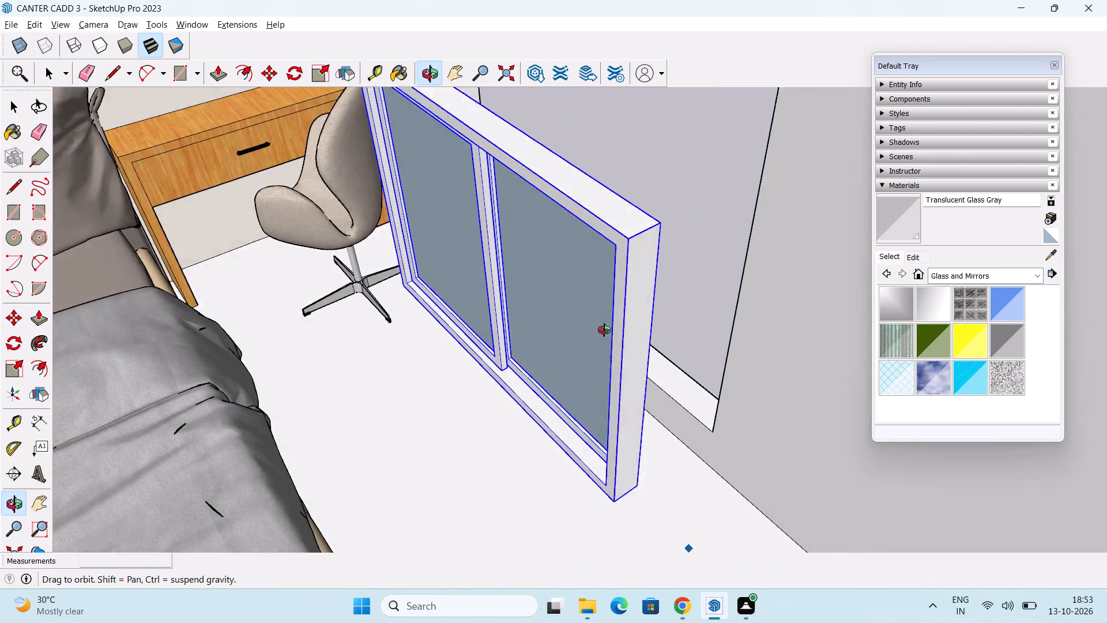
middle_click_drag(604, 330, 602, 326)
left_click(601, 485)
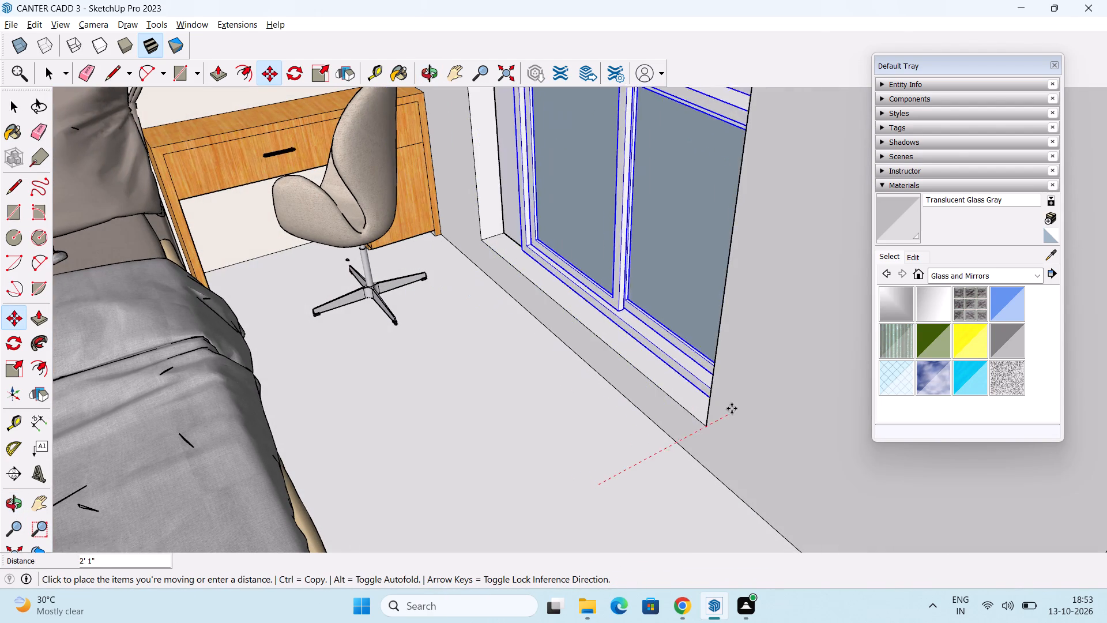
left_click(707, 427)
Scale the window vertically from its top centre grip until it reaches the top edge of the wall opening.
scroll(695, 372, "down", 6)
middle_click_drag(593, 385, 669, 290)
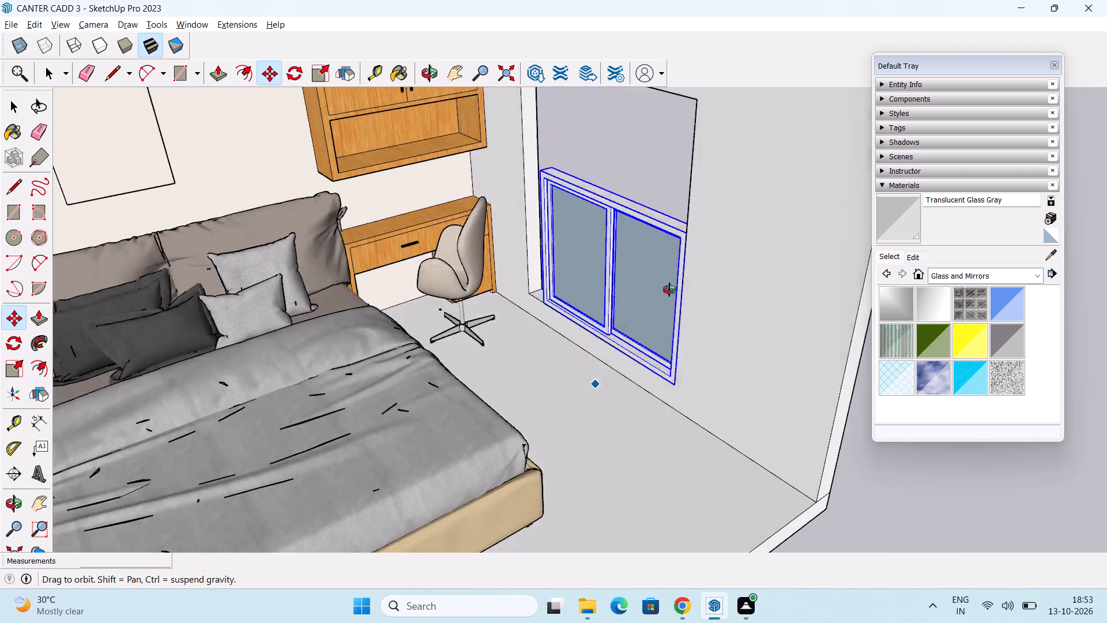
middle_click_drag(669, 290, 815, 315)
scroll(798, 299, "down", 3)
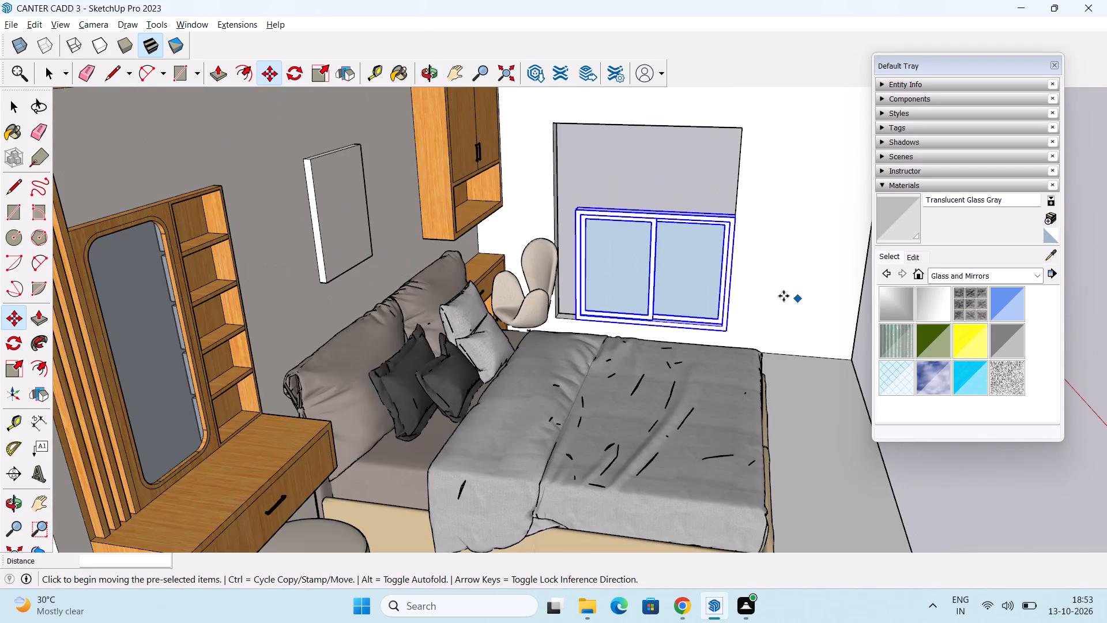
middle_click_drag(777, 292, 737, 466)
middle_click_drag(711, 421, 563, 473)
middle_click_drag(620, 475, 620, 356, "shift")
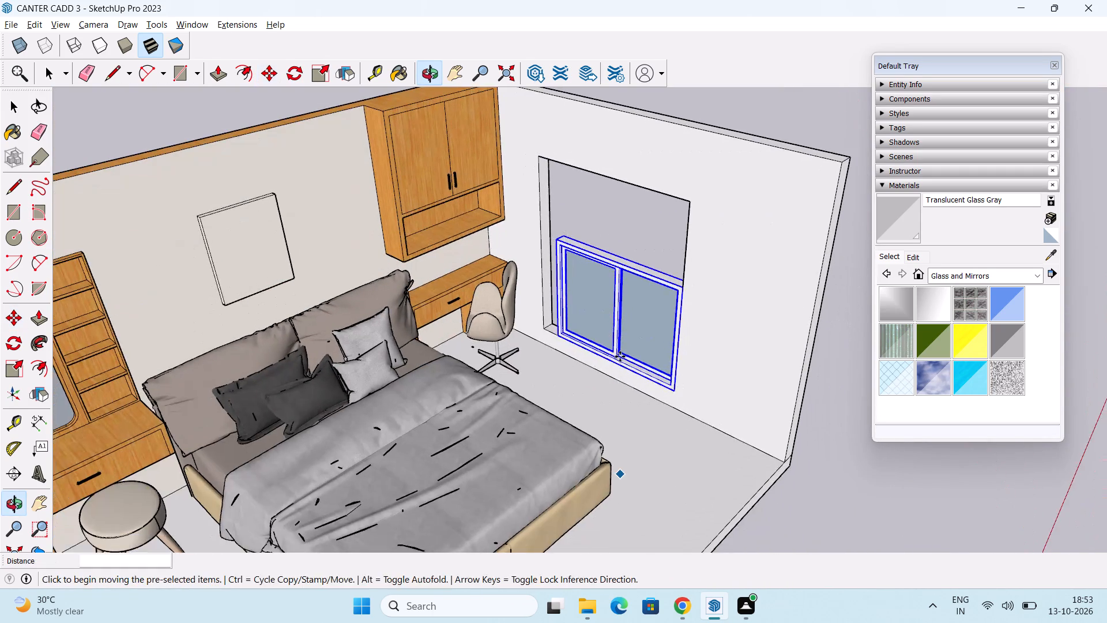
middle_click_drag(620, 356, 596, 380)
left_click(10, 366)
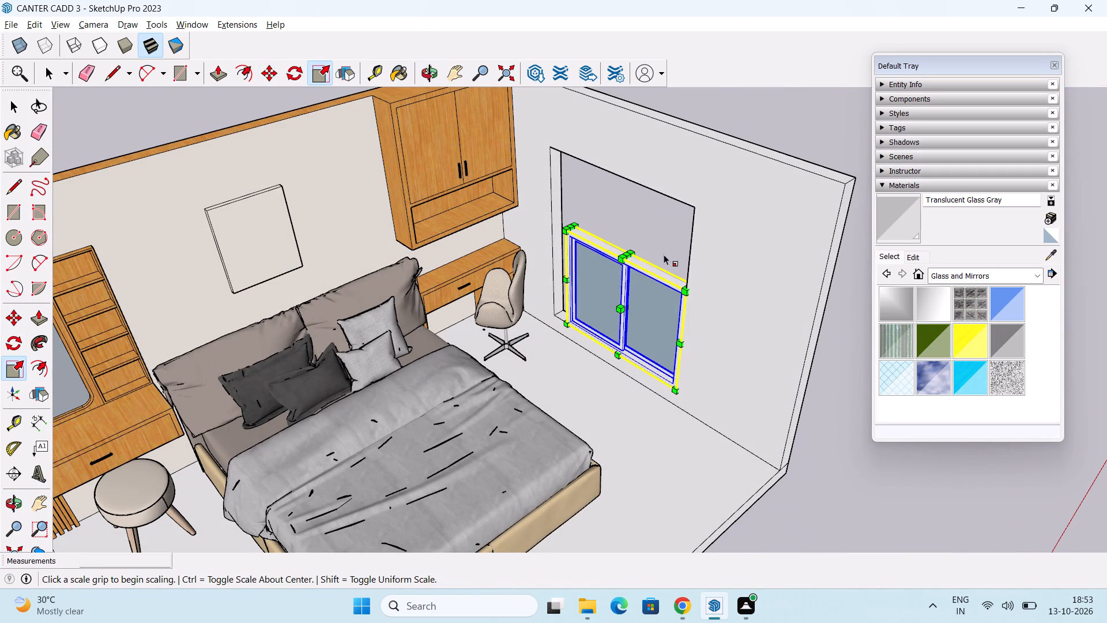
scroll(634, 265, "up", 2)
left_click_drag(629, 254, 635, 162)
Scale the window horizontally from its side nearest the chair to meet the opening's side edge, and deselect it.
middle_click_drag(583, 212, 603, 212)
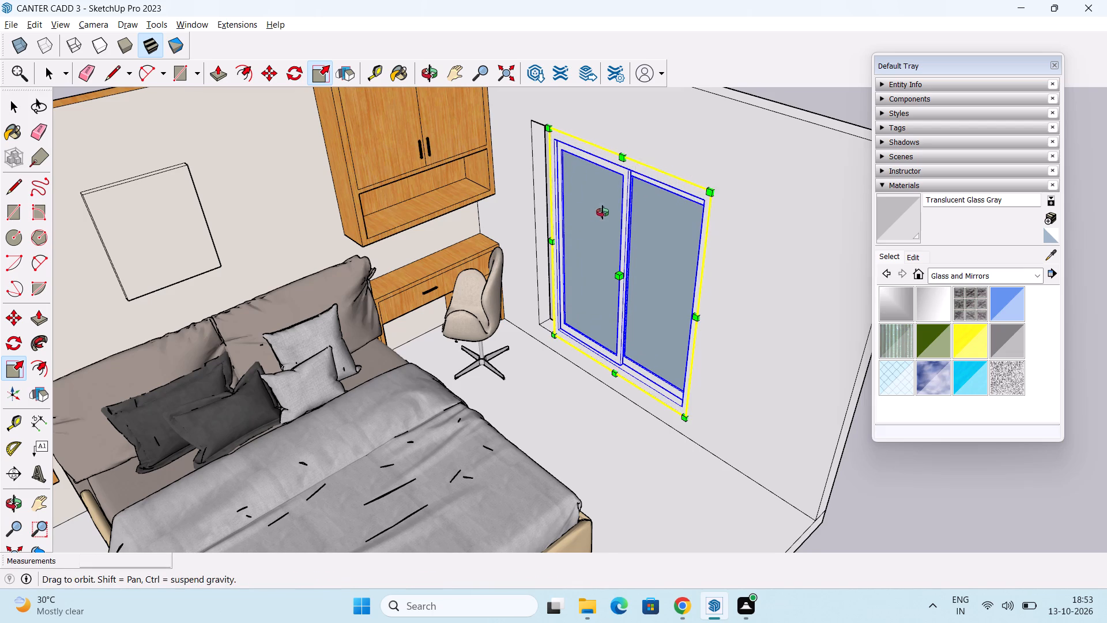
middle_click_drag(603, 212, 679, 227)
middle_click_drag(547, 288, 677, 279)
scroll(527, 280, "up", 2)
middle_click_drag(463, 307, 475, 269)
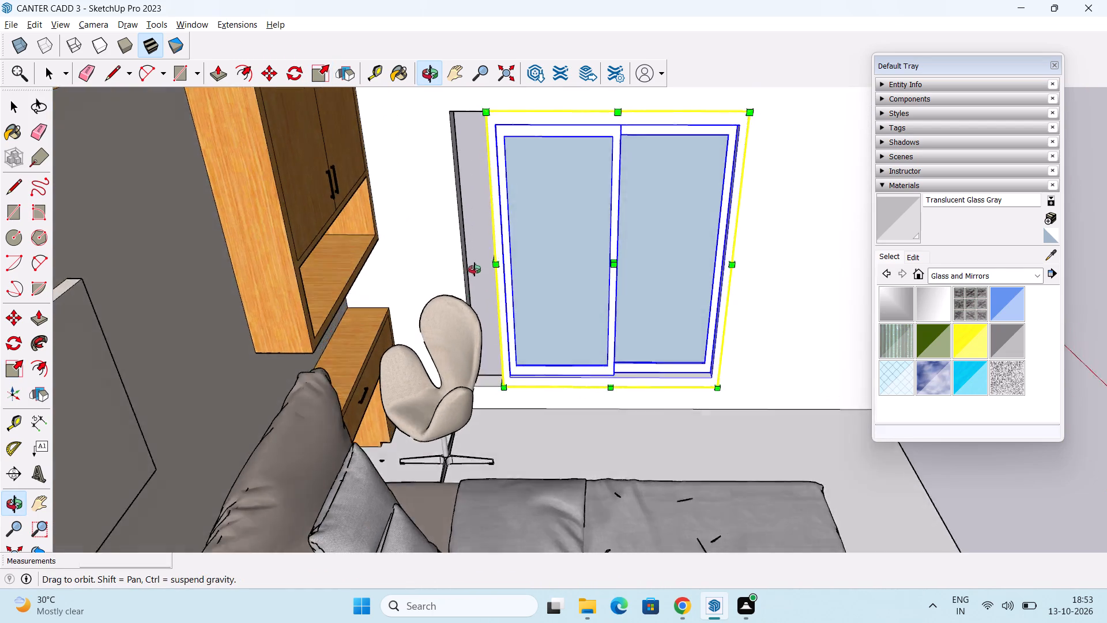
middle_click_drag(475, 269, 556, 287)
scroll(499, 299, "up", 4)
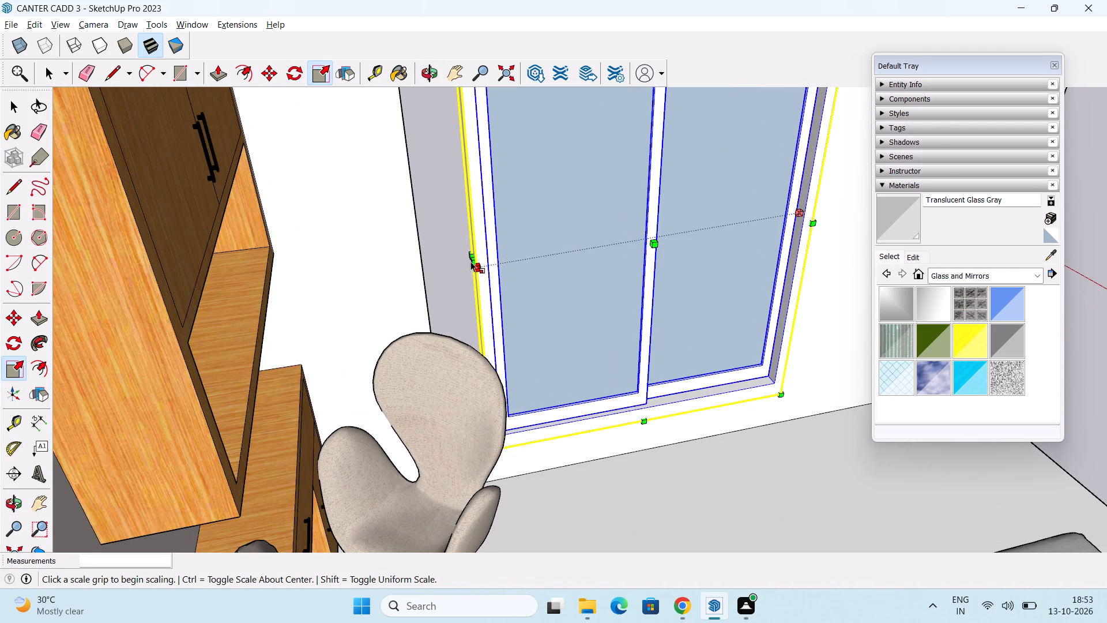
scroll(464, 265, "up", 5)
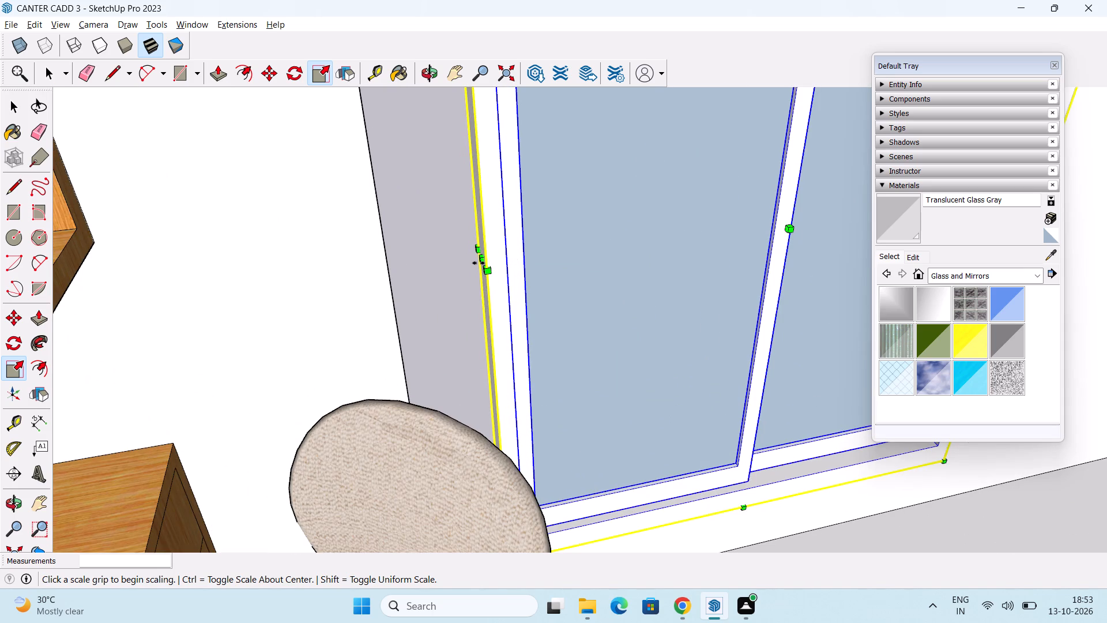
left_click_drag(479, 263, 383, 264)
scroll(421, 255, "down", 4)
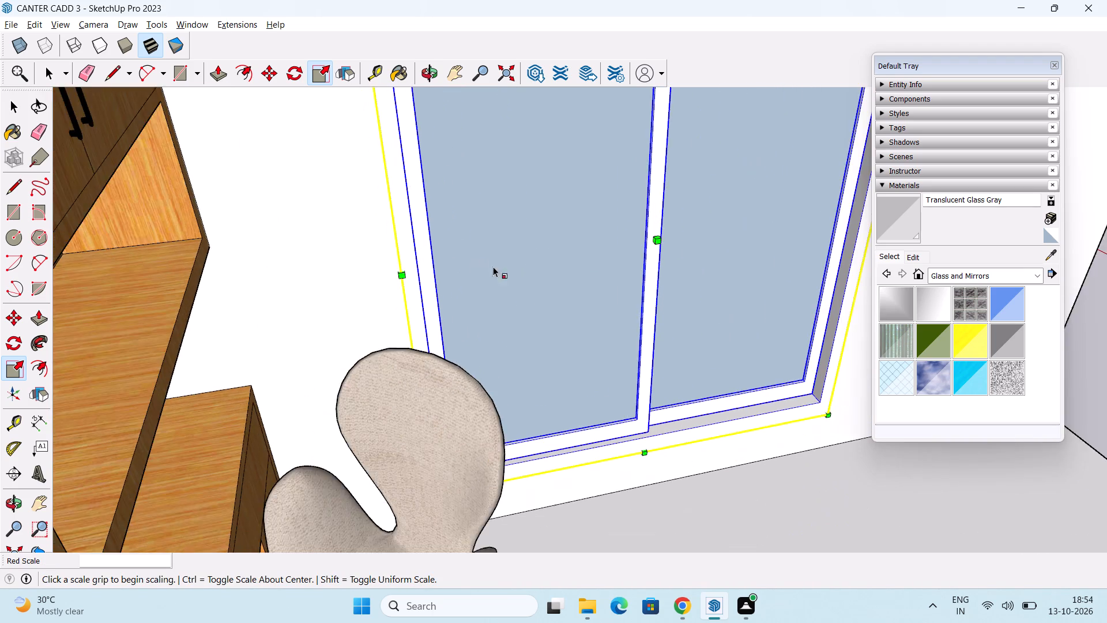
scroll(493, 267, "down", 9)
middle_click_drag(559, 354, 413, 303)
key("space")
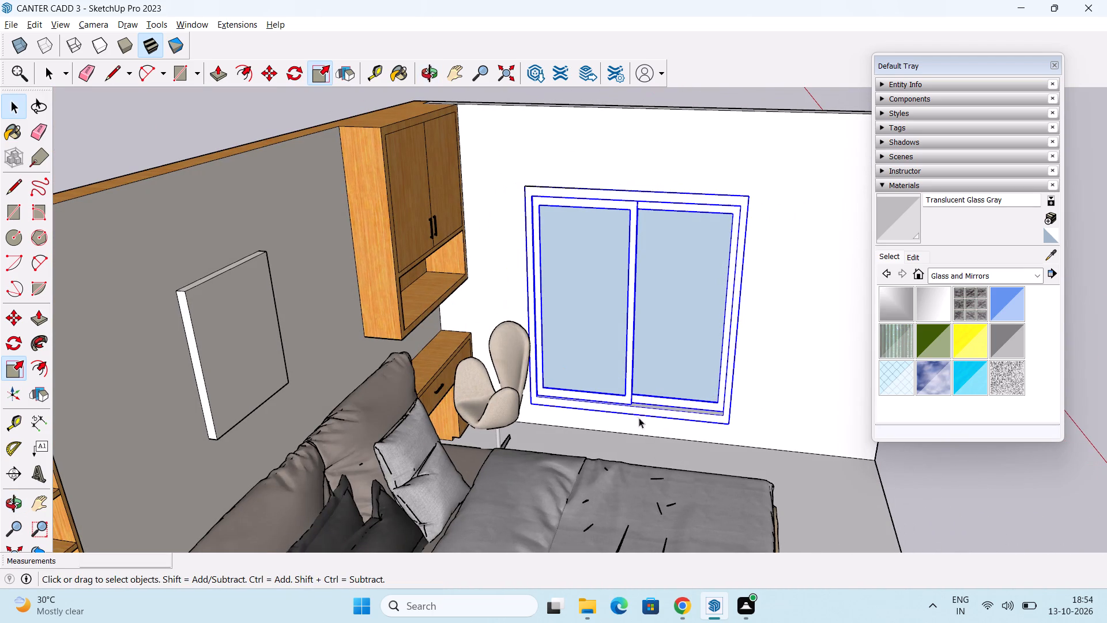
left_click(153, 114)
Examine the fitted window and the whole bedroom from several angles.
scroll(389, 146, "down", 3)
middle_click_drag(547, 329, 465, 268)
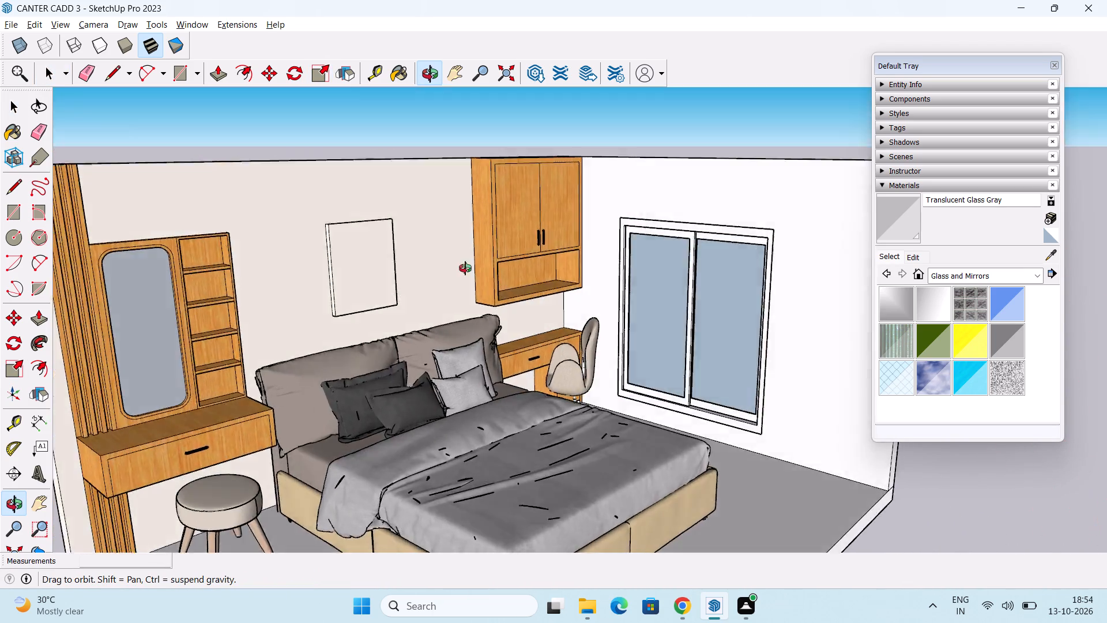
middle_click_drag(465, 268, 545, 376)
scroll(605, 364, "down", 3)
middle_click_drag(607, 364, 455, 362)
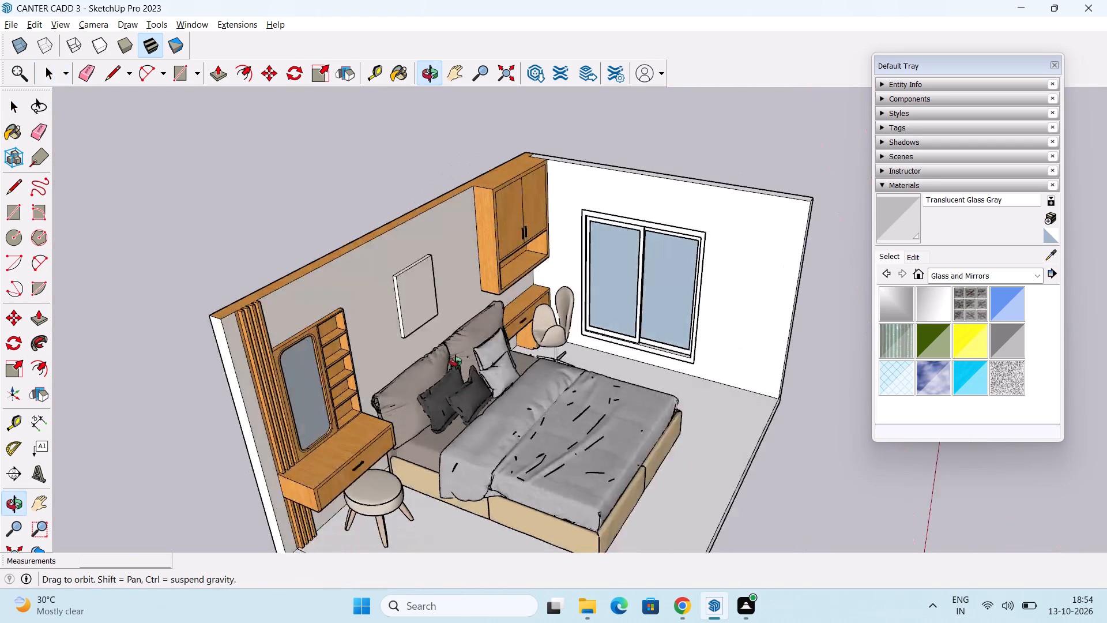
middle_click_drag(455, 362, 570, 354)
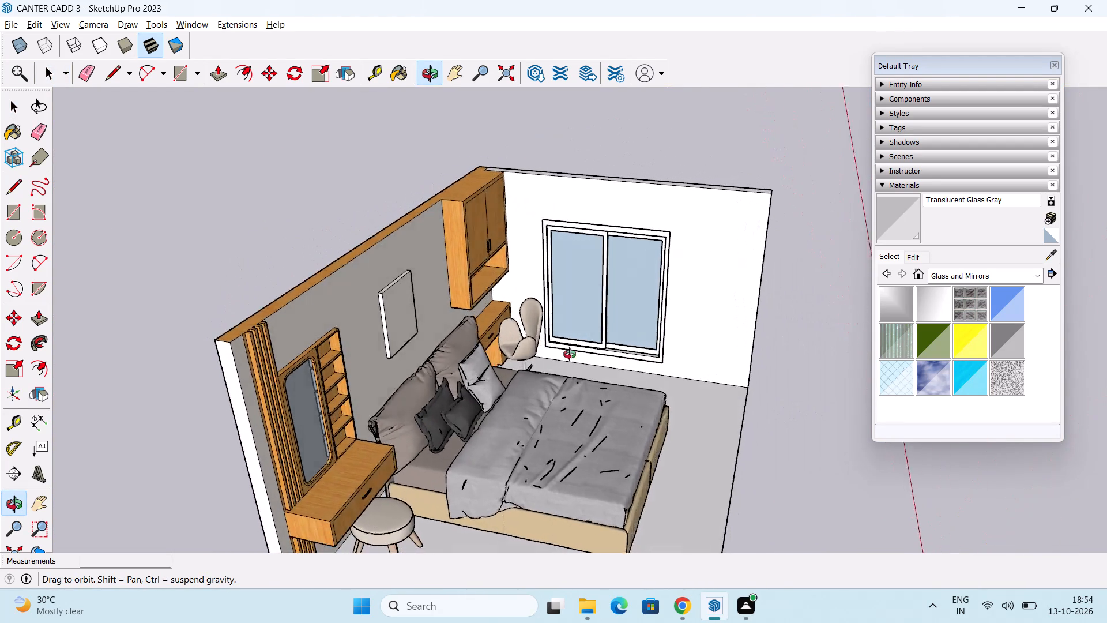
middle_click_drag(570, 354, 540, 359)
scroll(590, 351, "down", 2)
middle_click_drag(644, 377, 521, 384, "shift")
middle_click_drag(521, 384, 458, 408)
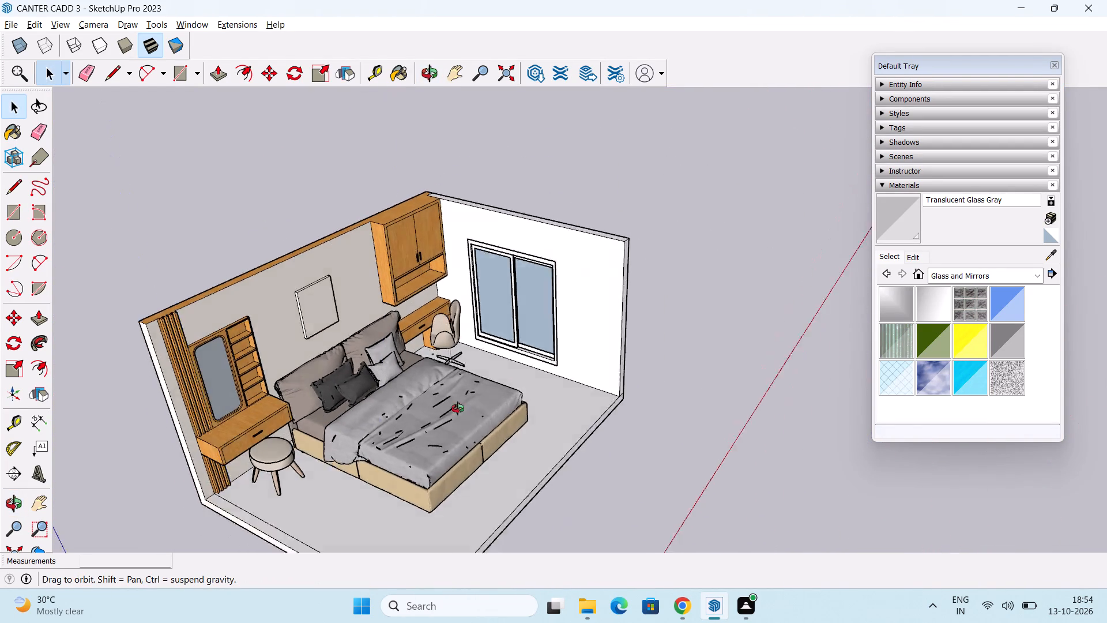
middle_click_drag(458, 408, 325, 319)
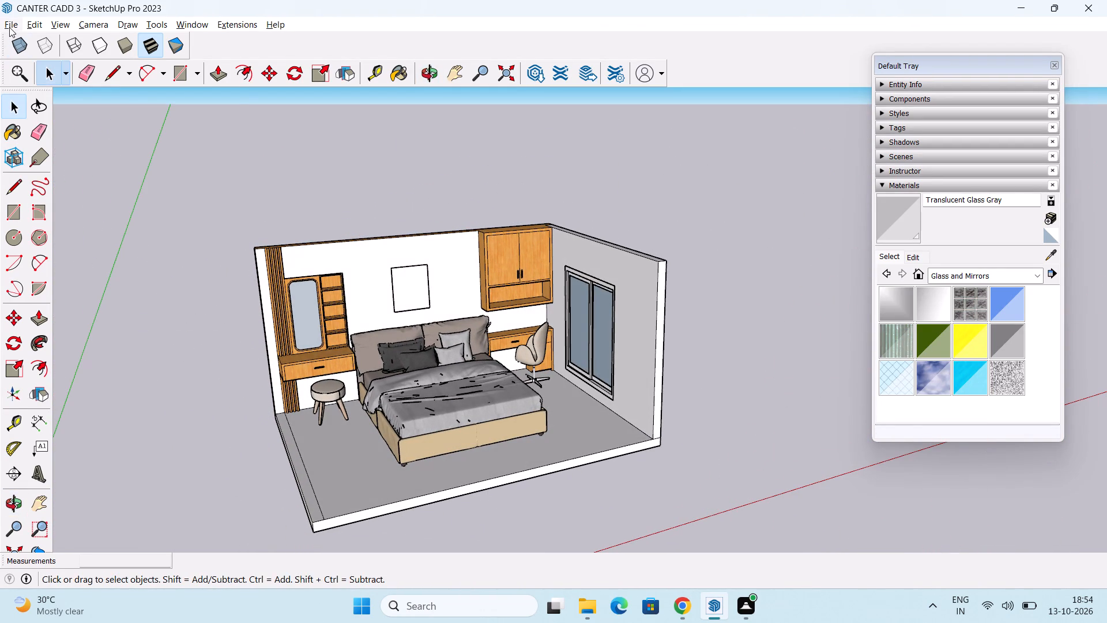
Import the Painting+03 model from Downloads and place it outside the room, beyond the dressing-unit side.
left_click(12, 22)
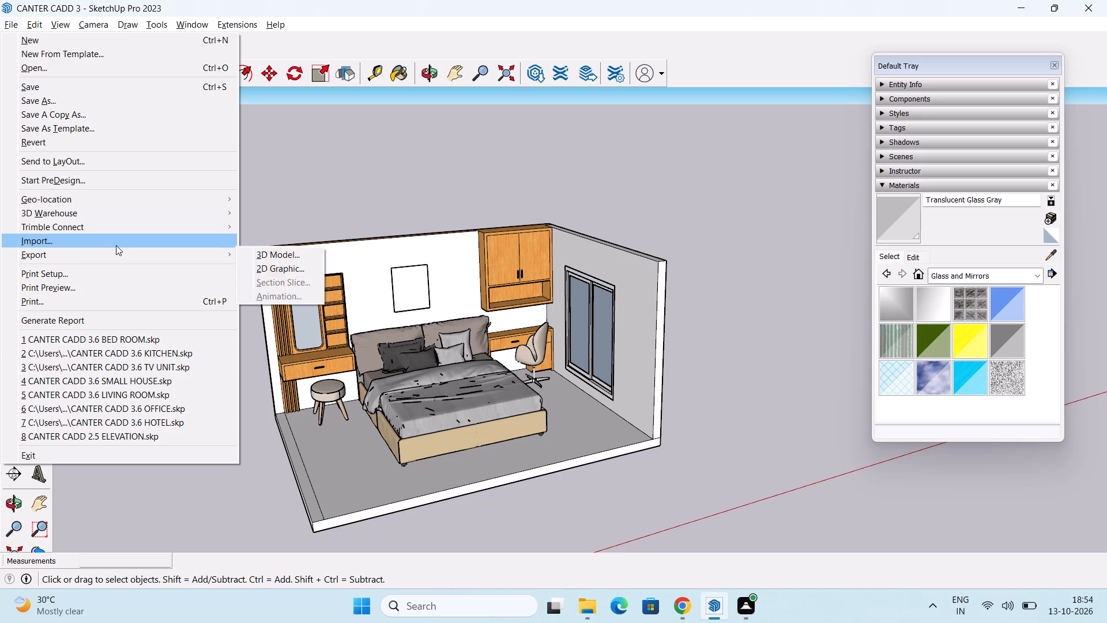
left_click(116, 245)
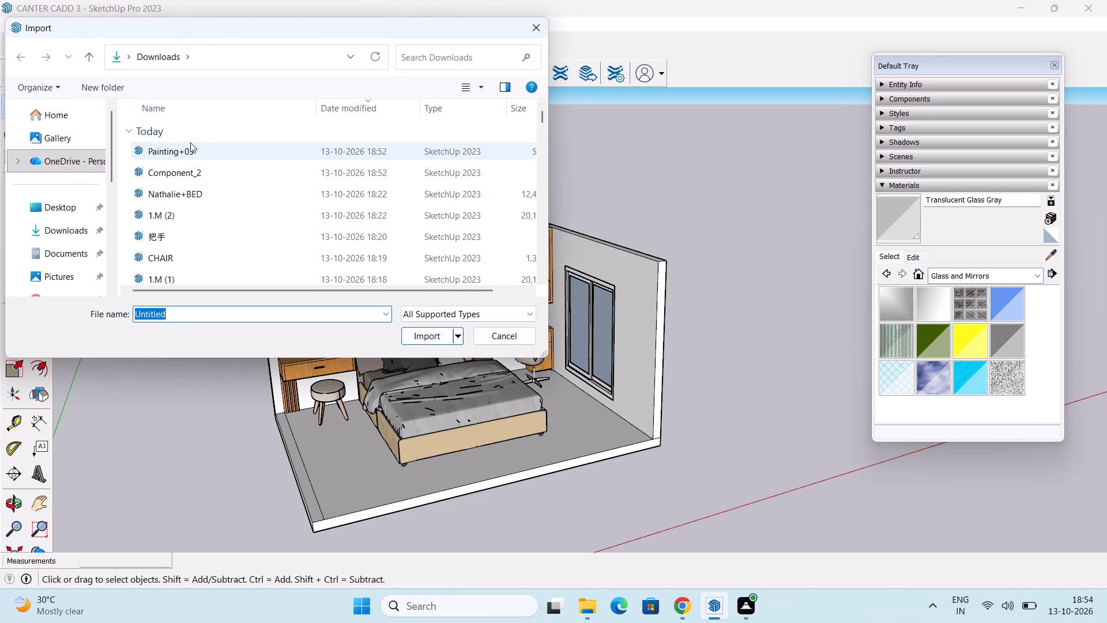
left_click(197, 152)
left_click(427, 335)
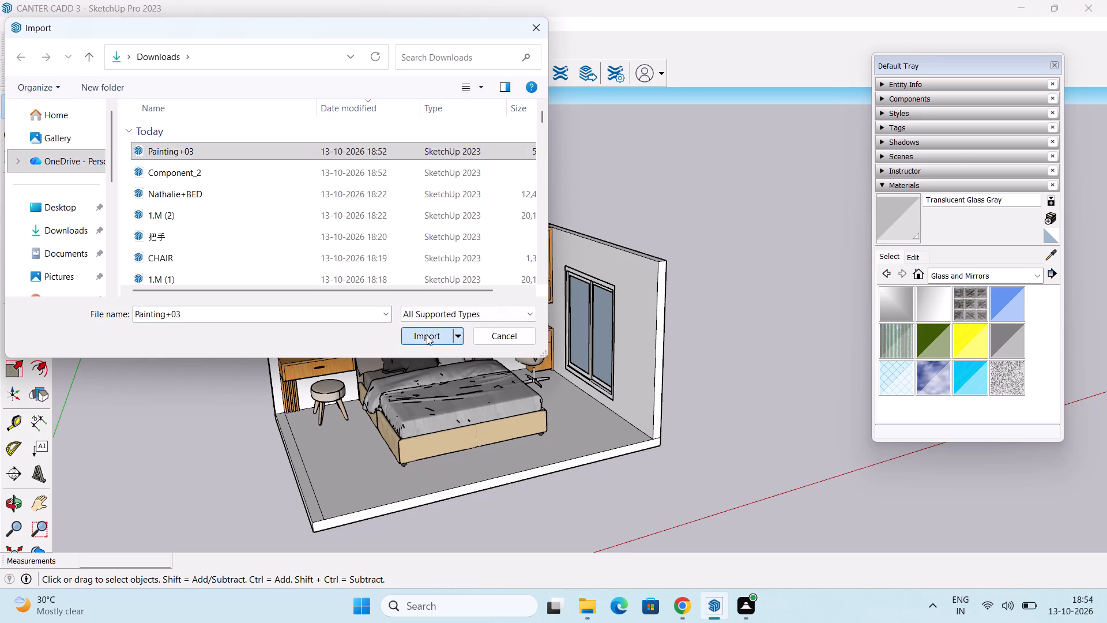
left_click(679, 355)
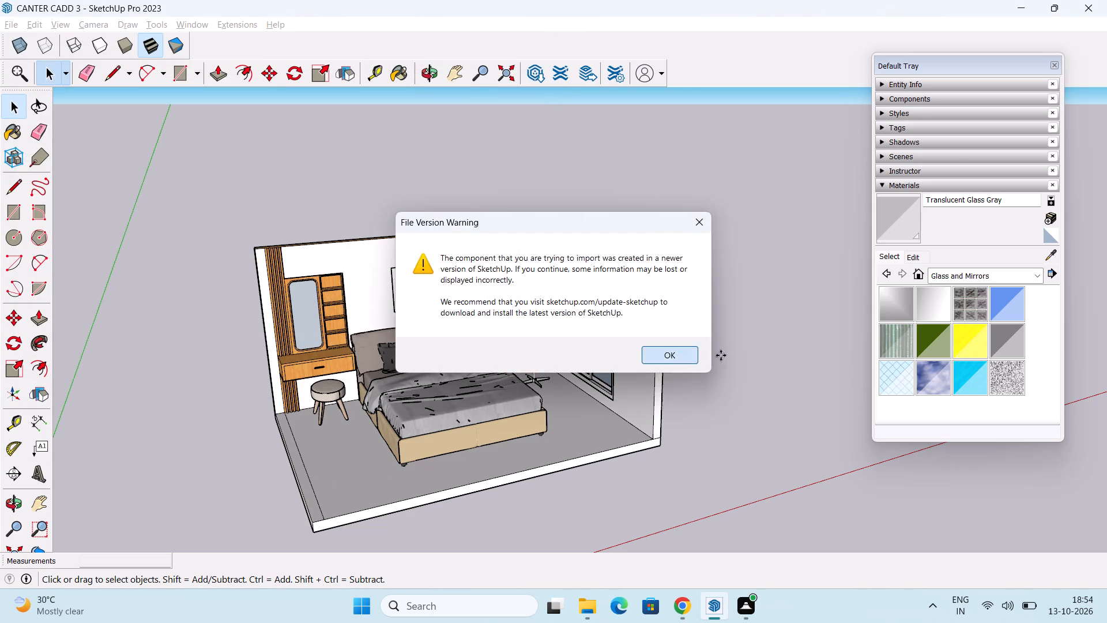
middle_click_drag(778, 396, 611, 409)
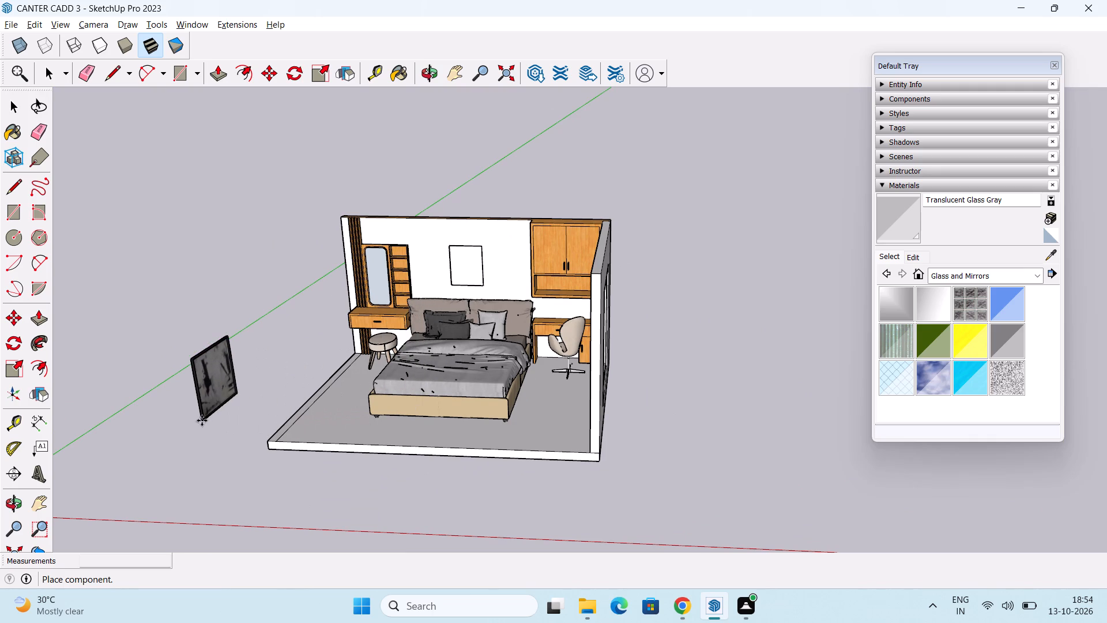
left_click(202, 421)
Rotate the imported painting 90 degrees about the vertical axis through its bottom corner.
left_click(5, 348)
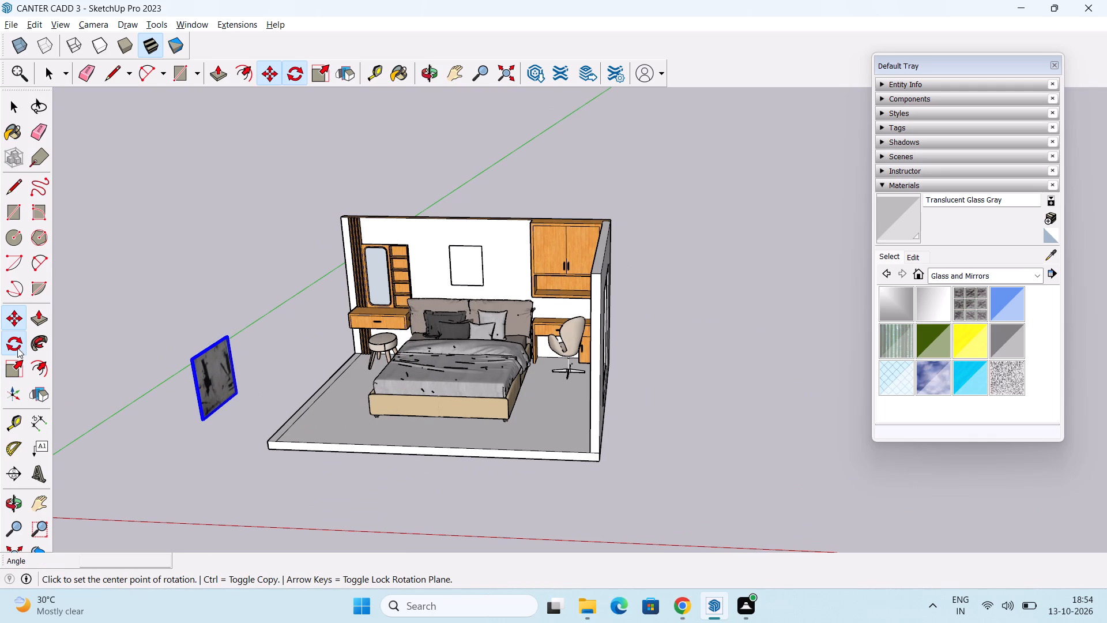
left_click(199, 427)
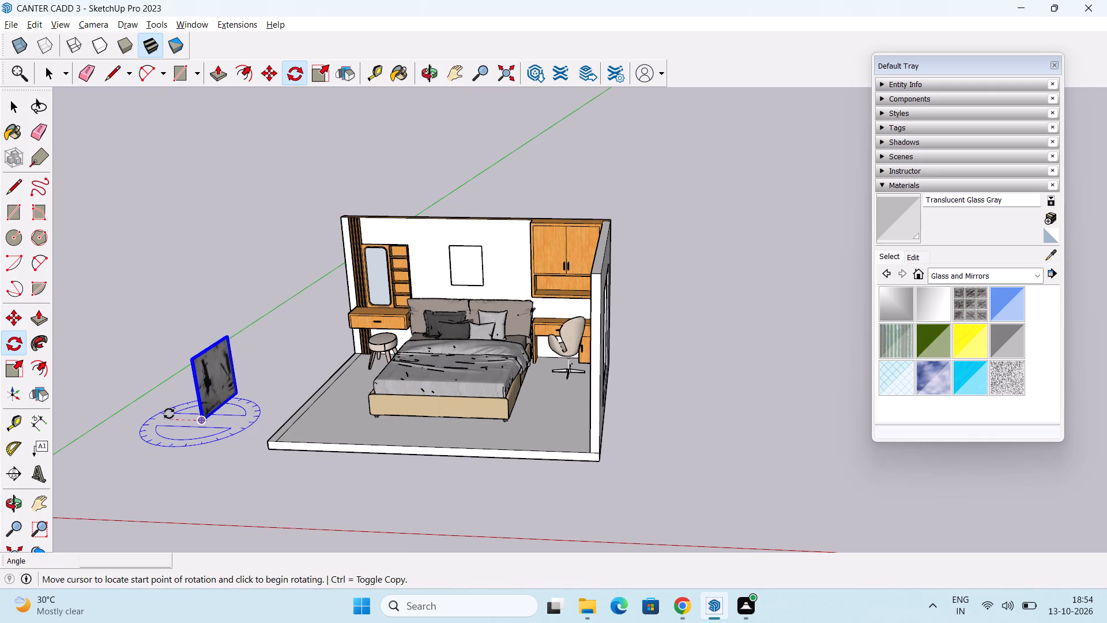
left_click(169, 414)
type("90")
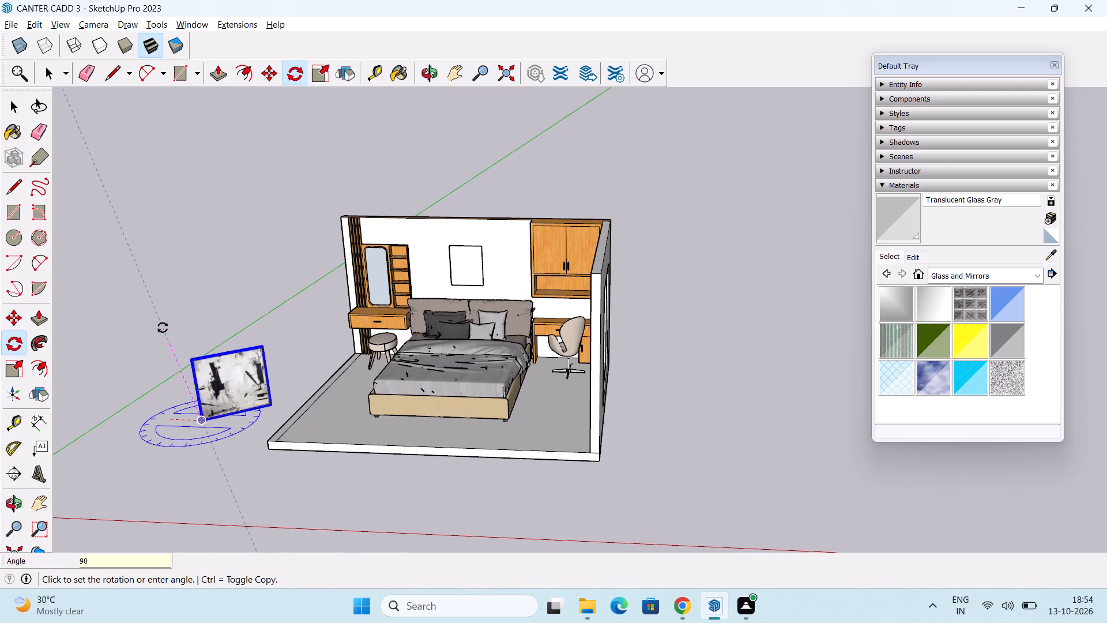
key("Return")
Move the painting by its lower corner onto the matching lower corner of the blank panel above the bed.
scroll(243, 392, "up", 4)
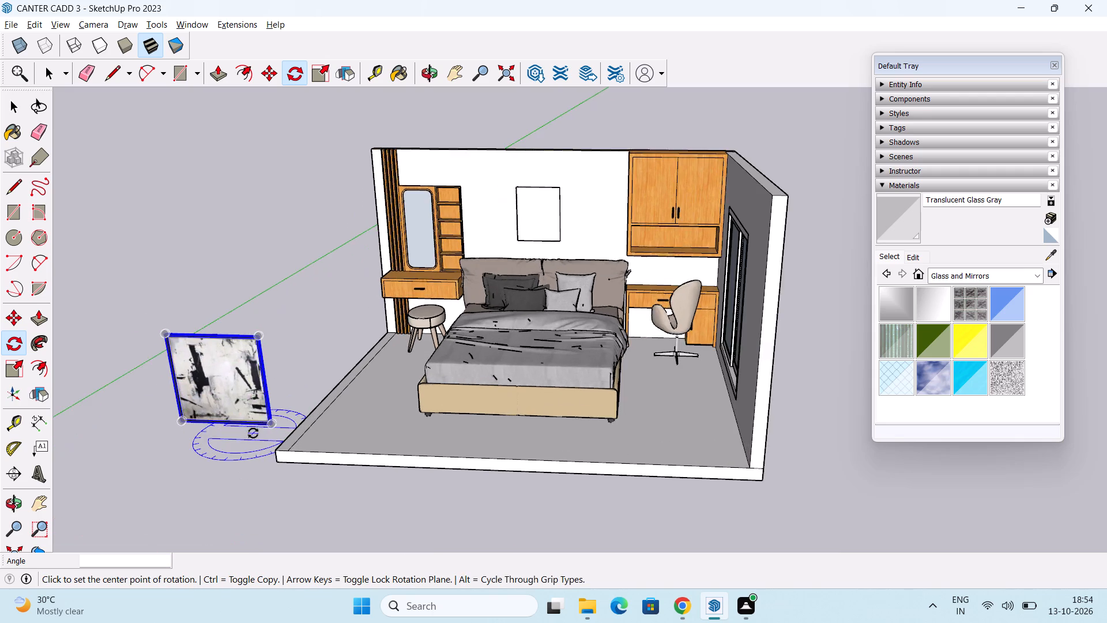
scroll(262, 423, "up", 2)
middle_click_drag(249, 396, 85, 372)
scroll(268, 306, "up", 2)
middle_click_drag(298, 337, 262, 470)
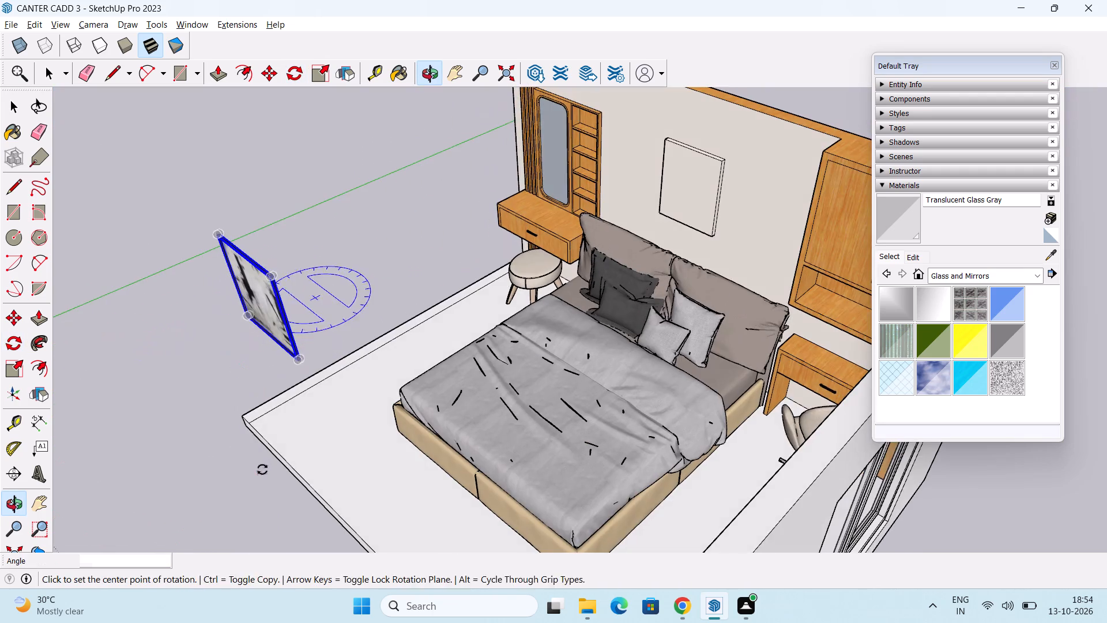
key("space")
scroll(300, 393, "up", 9)
key("m")
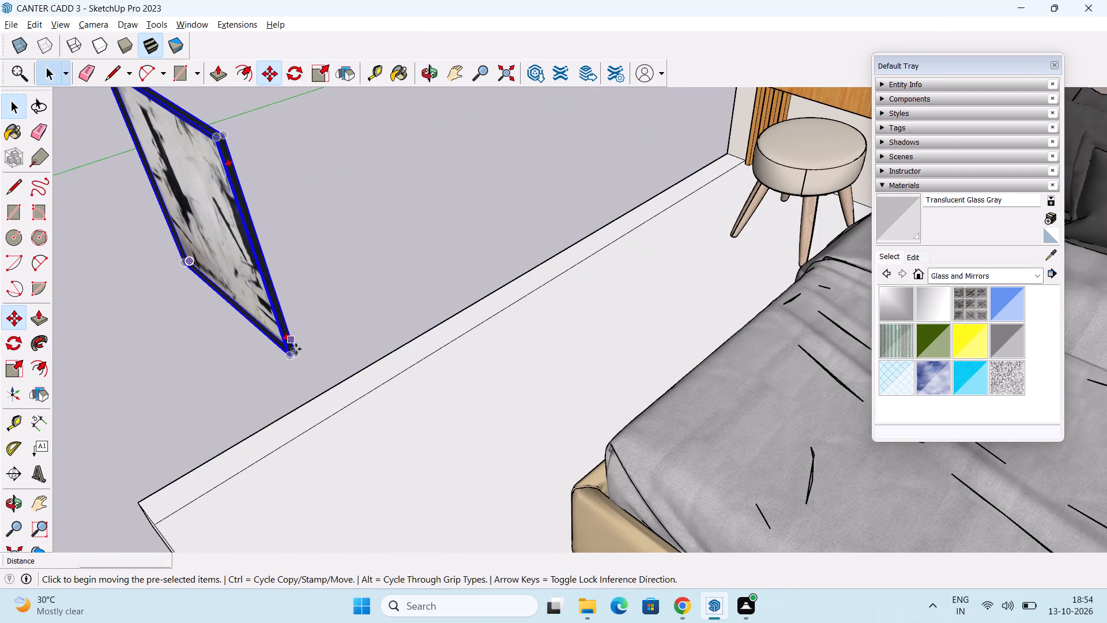
left_click(303, 354)
scroll(460, 303, "down", 6)
middle_click_drag(576, 337, 247, 469, "shift")
scroll(397, 348, "down", 3)
scroll(543, 352, "up", 4)
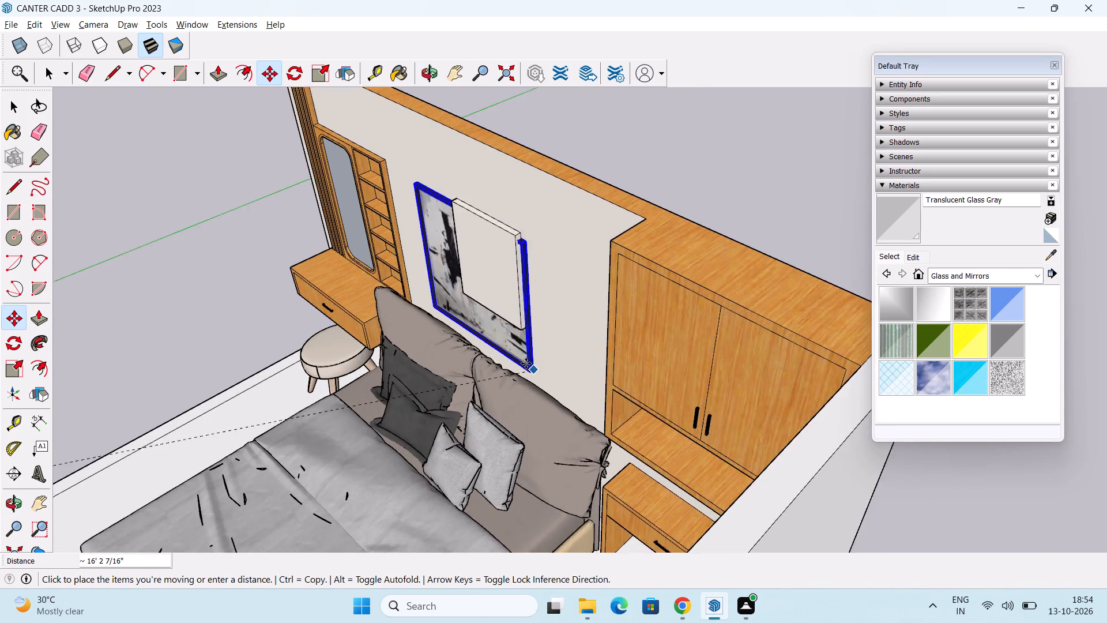
scroll(526, 363, "up", 2)
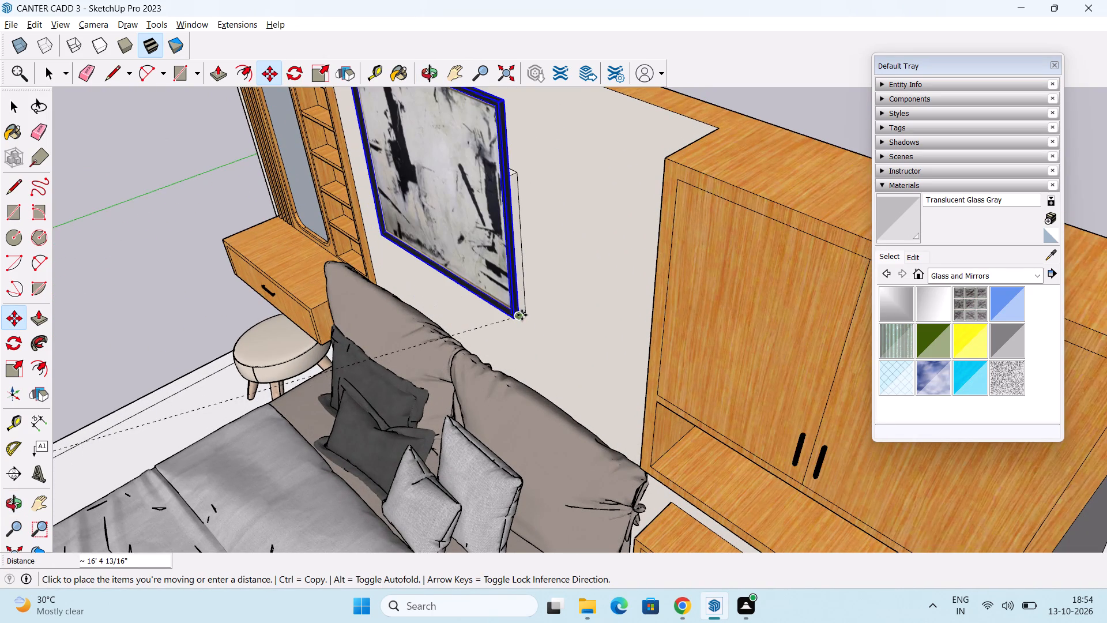
left_click(520, 315)
Shift the painting about 11 7/8" along the wall towards the overhead cabinet, so it hangs more centrally above the bed.
scroll(520, 317, "down", 3)
middle_click_drag(519, 339, 763, 273)
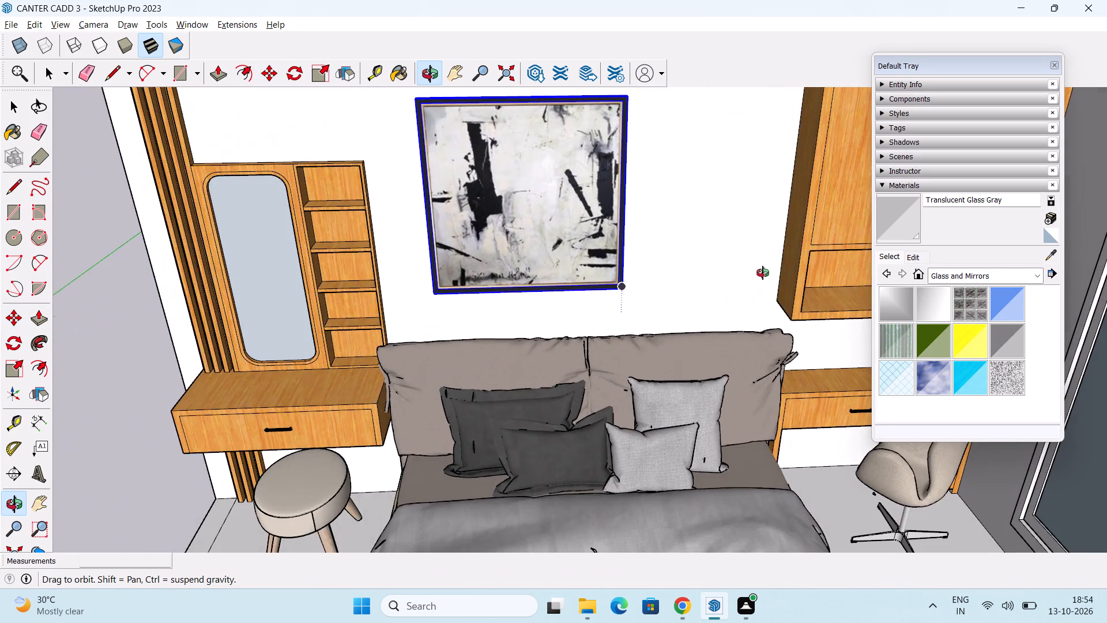
middle_click_drag(763, 273, 738, 258)
scroll(710, 263, "down", 3)
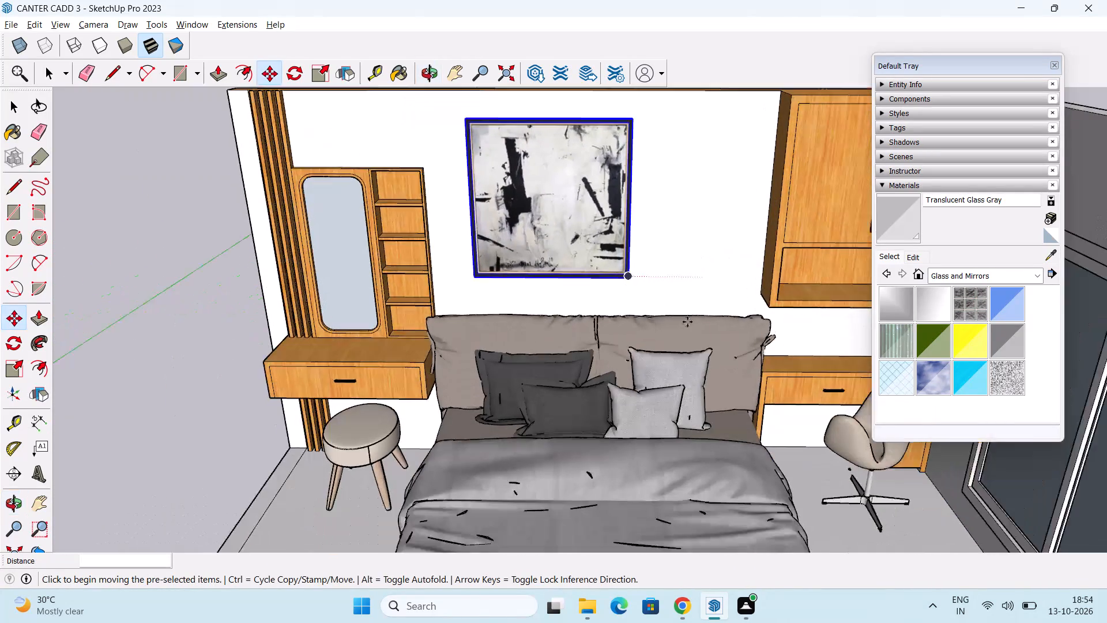
middle_click_drag(672, 290, 556, 278)
scroll(640, 238, "up", 7)
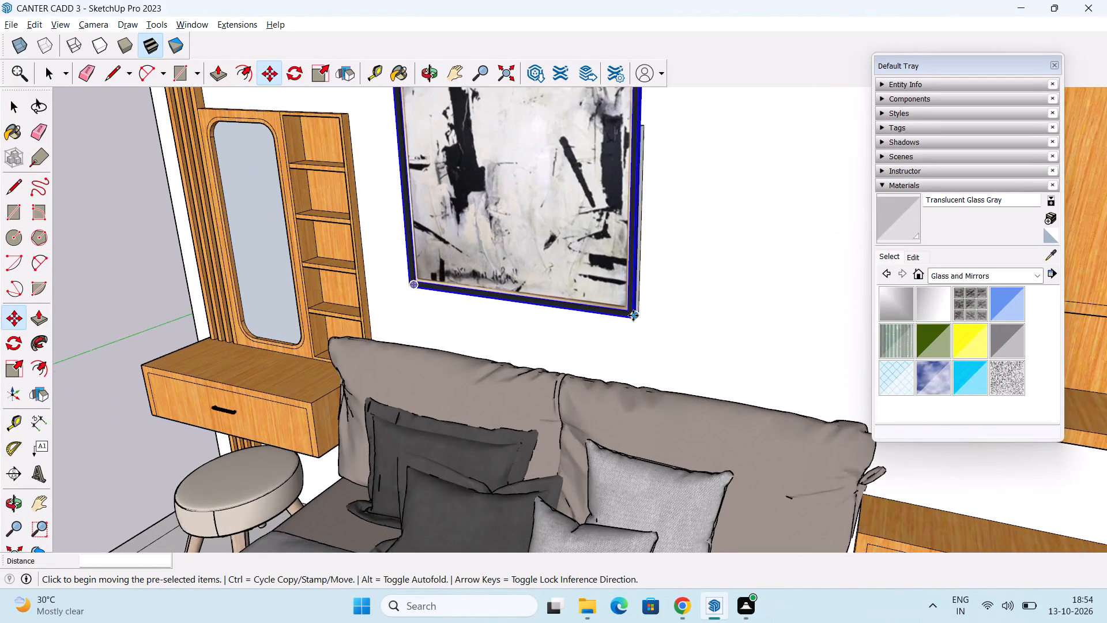
left_click(631, 316)
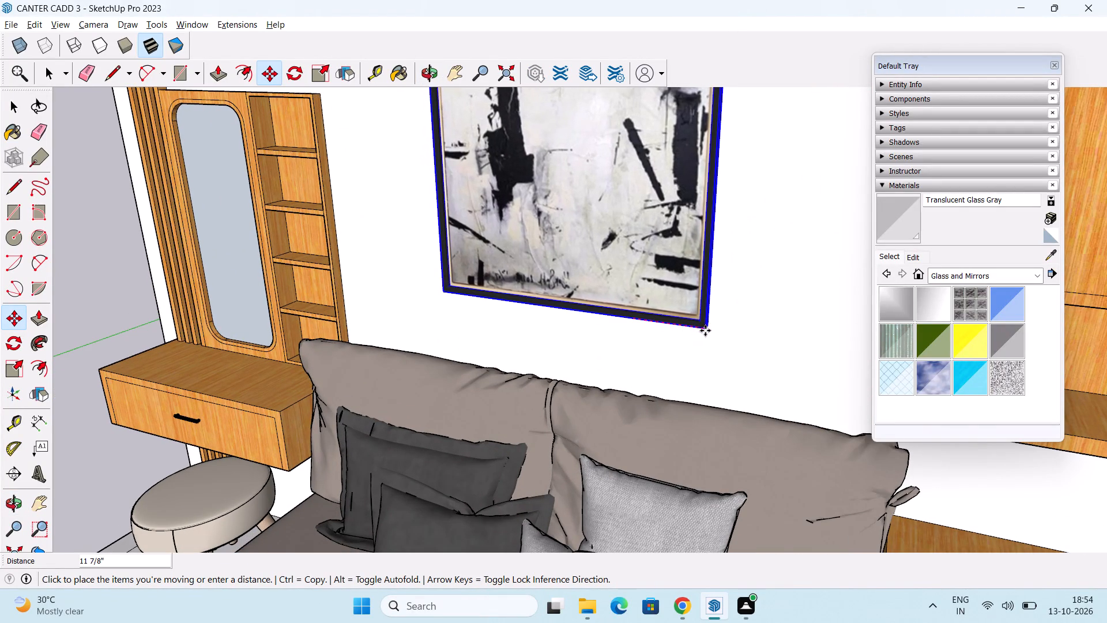
left_click(705, 331)
scroll(705, 331, "down", 6)
middle_click_drag(683, 426, 775, 406)
scroll(774, 400, "down", 2)
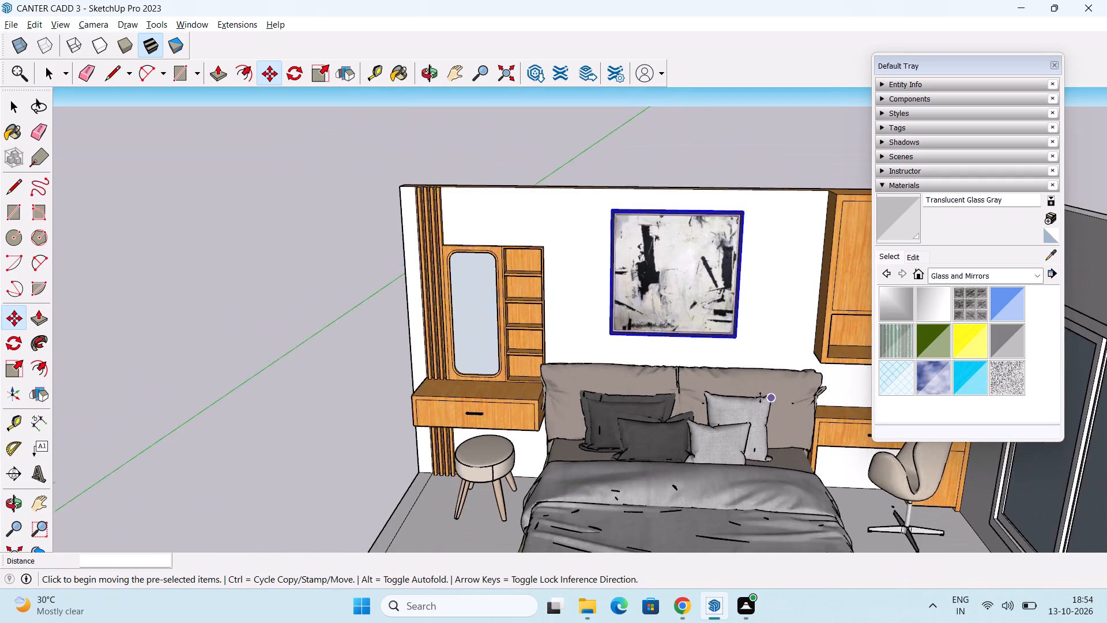
Select all the connected room geometry, including floor, walls and laminate units, and make it a single group.
scroll(760, 397, "down", 4)
key("space")
left_click(193, 329)
scroll(277, 318, "down", 3)
middle_click_drag(394, 363, 265, 294)
middle_click_drag(225, 328, 375, 367)
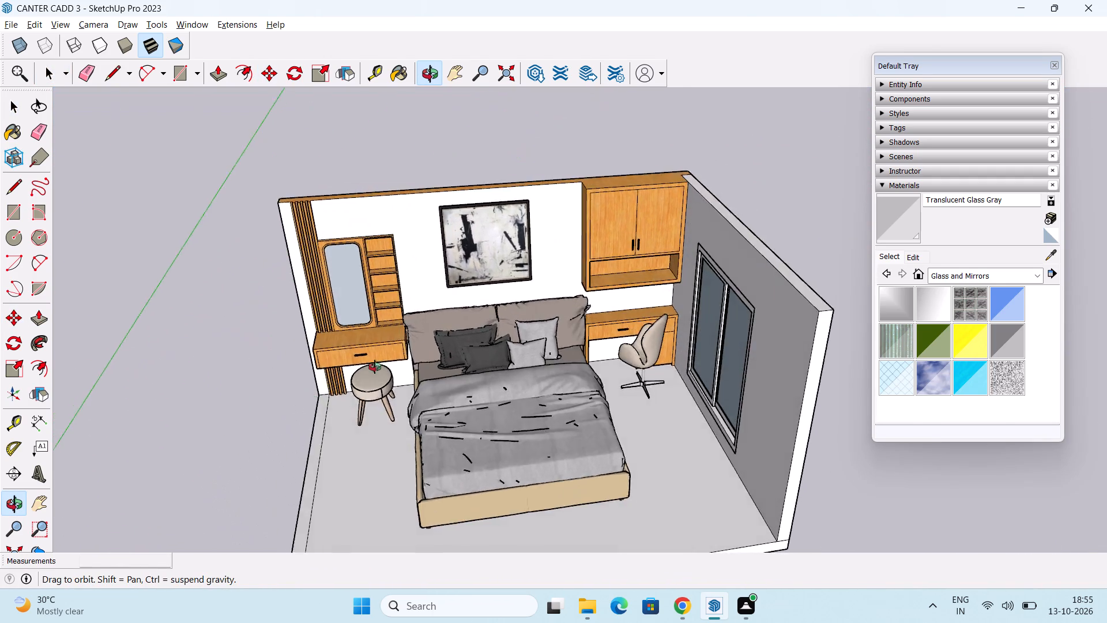
middle_click_drag(375, 367, 405, 436)
middle_click_drag(432, 446, 348, 334)
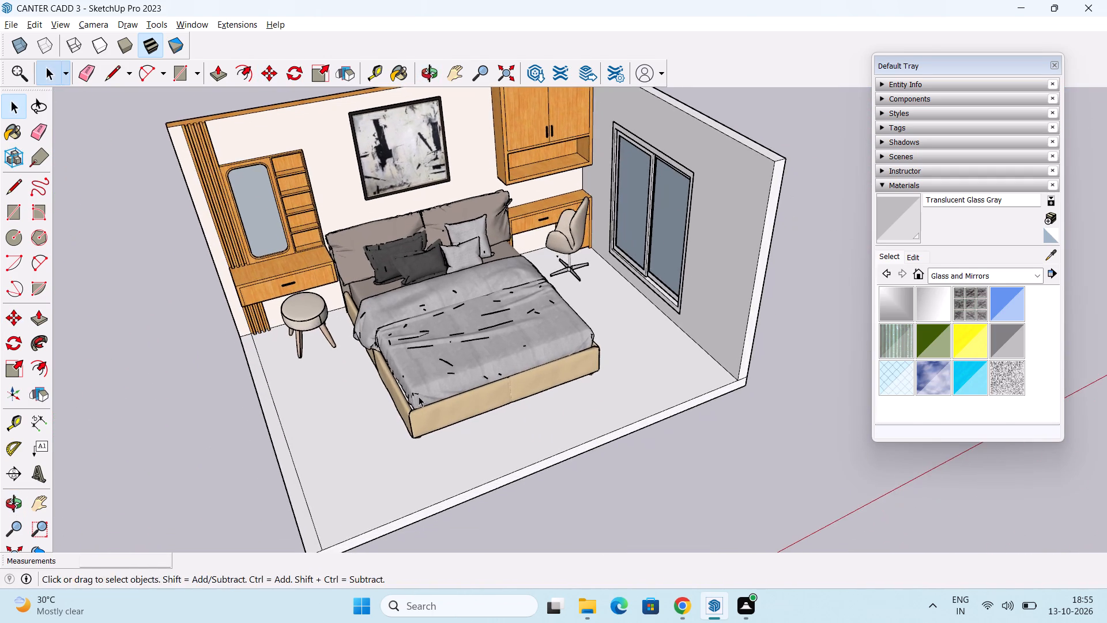
middle_click_drag(440, 411, 380, 436)
scroll(386, 424, "down", 2)
middle_click_drag(394, 420, 389, 515, "shift")
triple_click(319, 468)
right_click(319, 468)
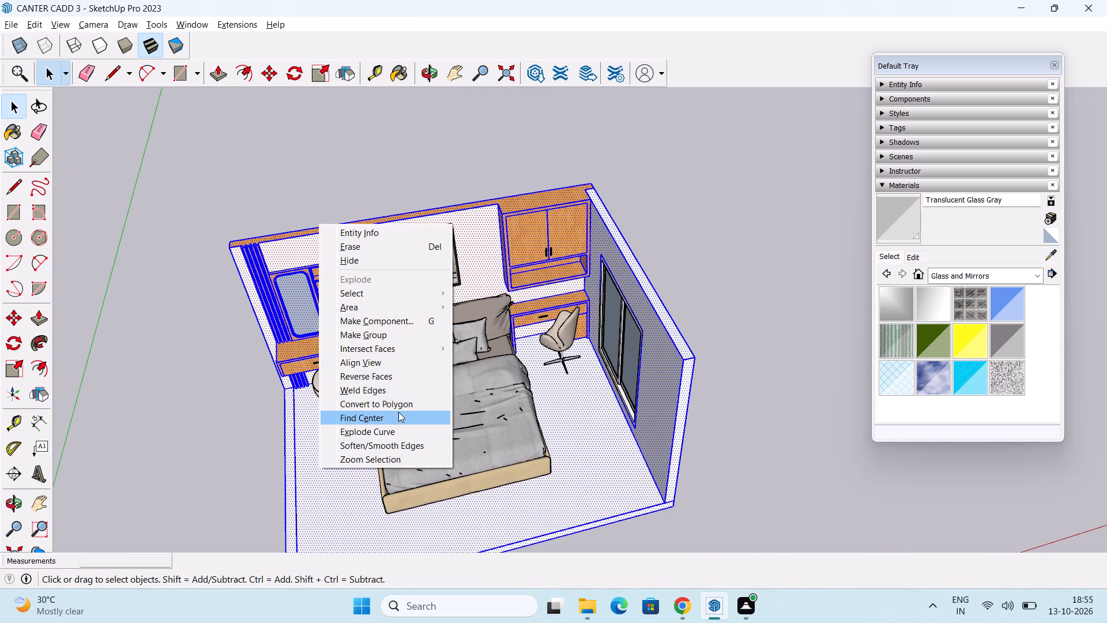
left_click(398, 333)
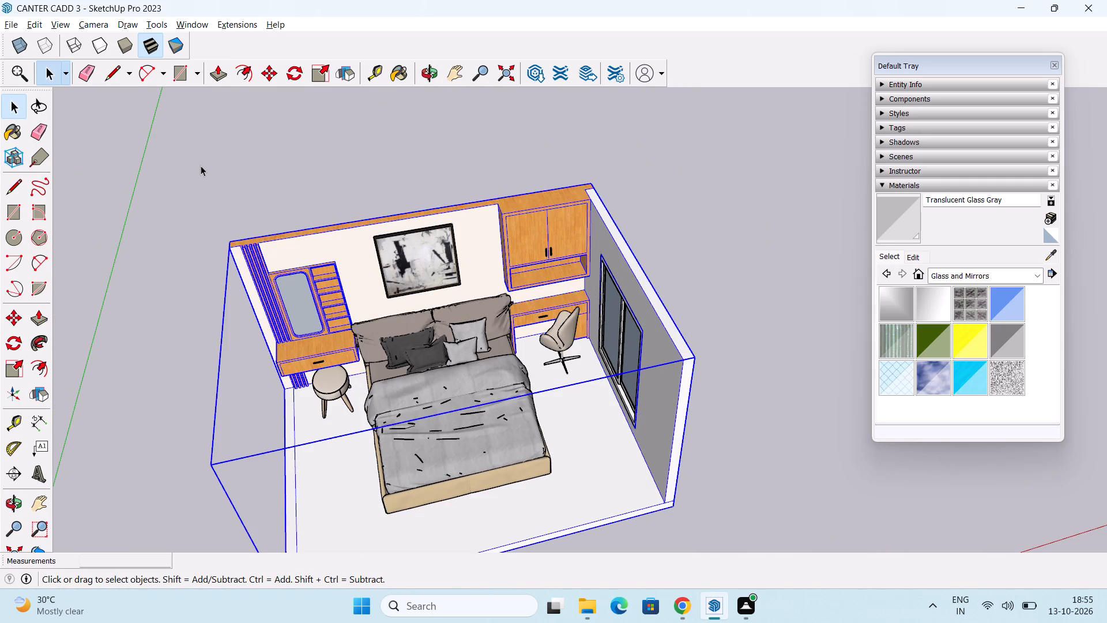
left_click(201, 166)
Add a ceiling slab over the room from an 18' 6" by 14' rectangle between opposite top wall corners, extruded upward 6".
left_click(18, 211)
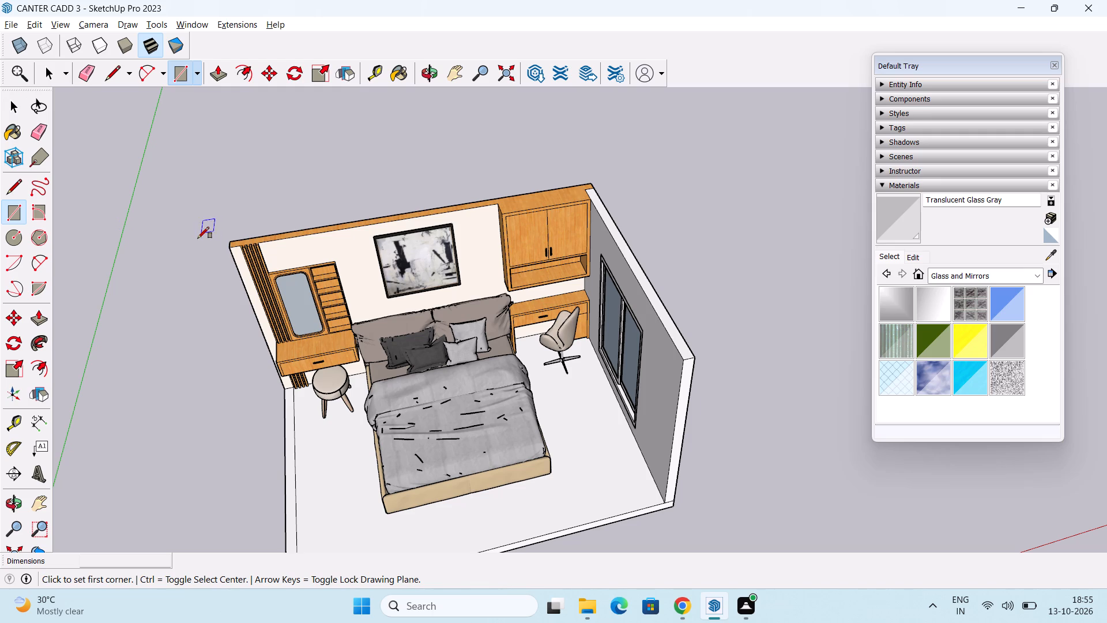
left_click(230, 239)
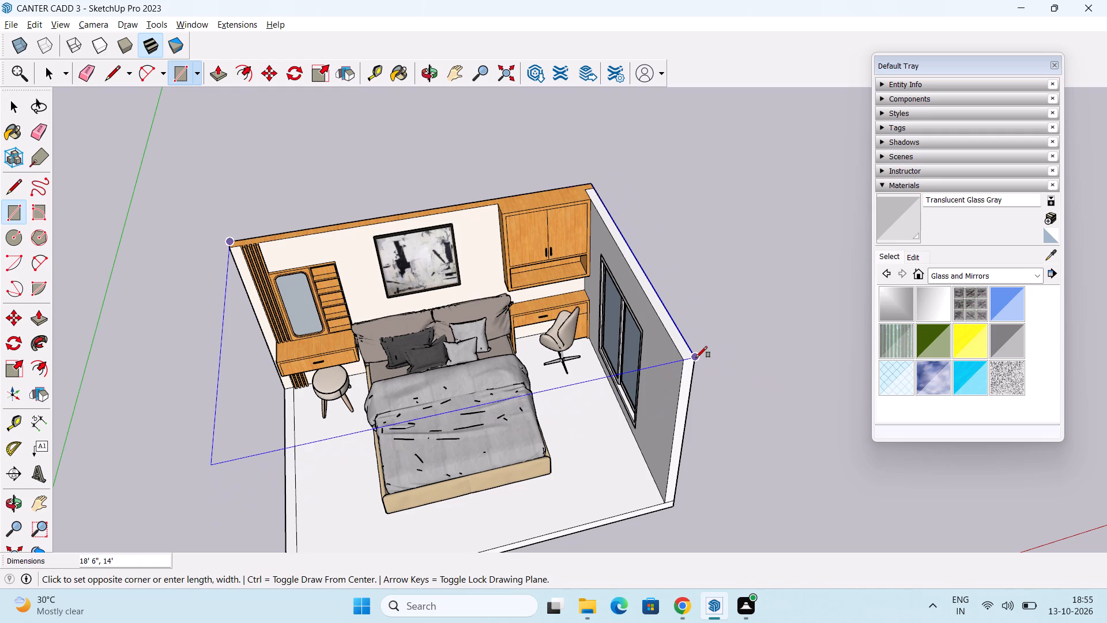
left_click(696, 358)
key("space")
key("p")
left_click(485, 307)
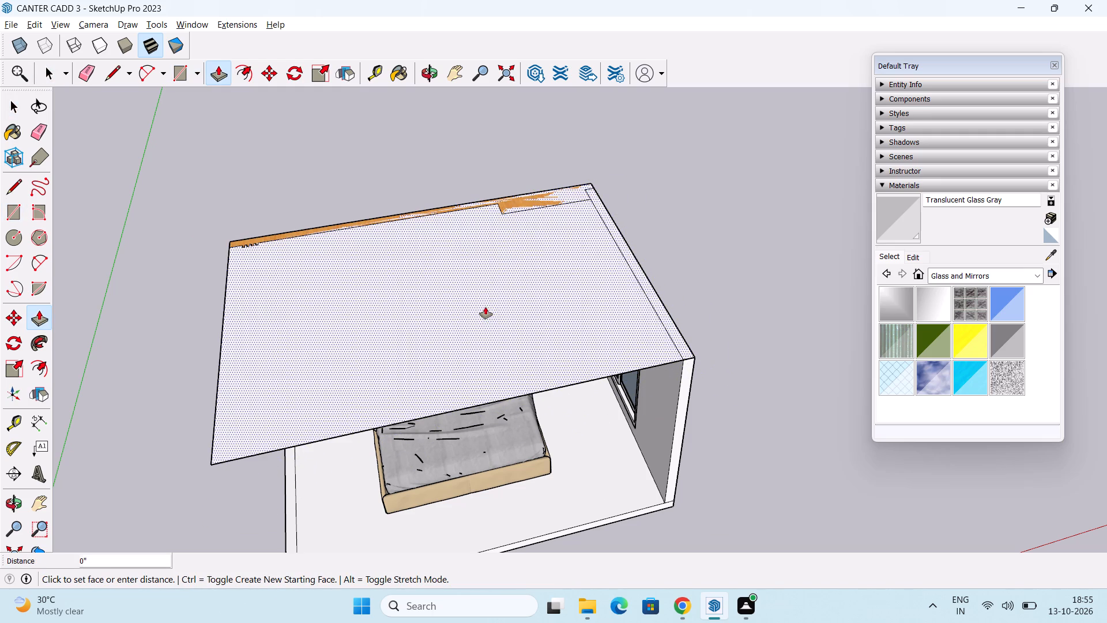
type("6\"")
key("Return")
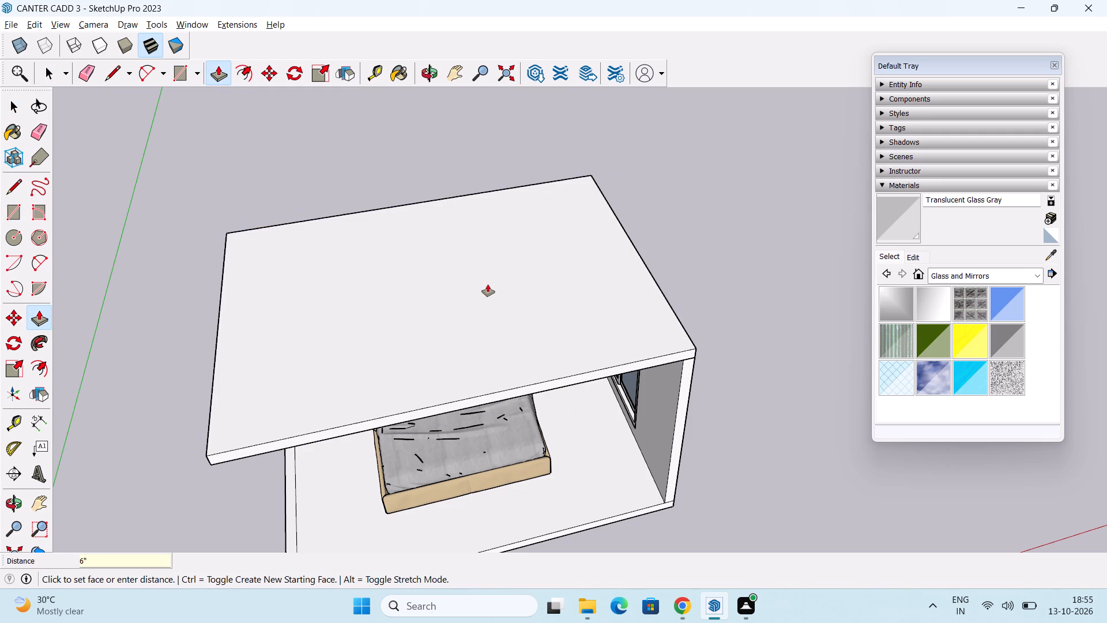
key("space")
Examine the covered room from above and below the ceiling slab, including the open side beside the dressing unit.
middle_click_drag(473, 412, 538, 268)
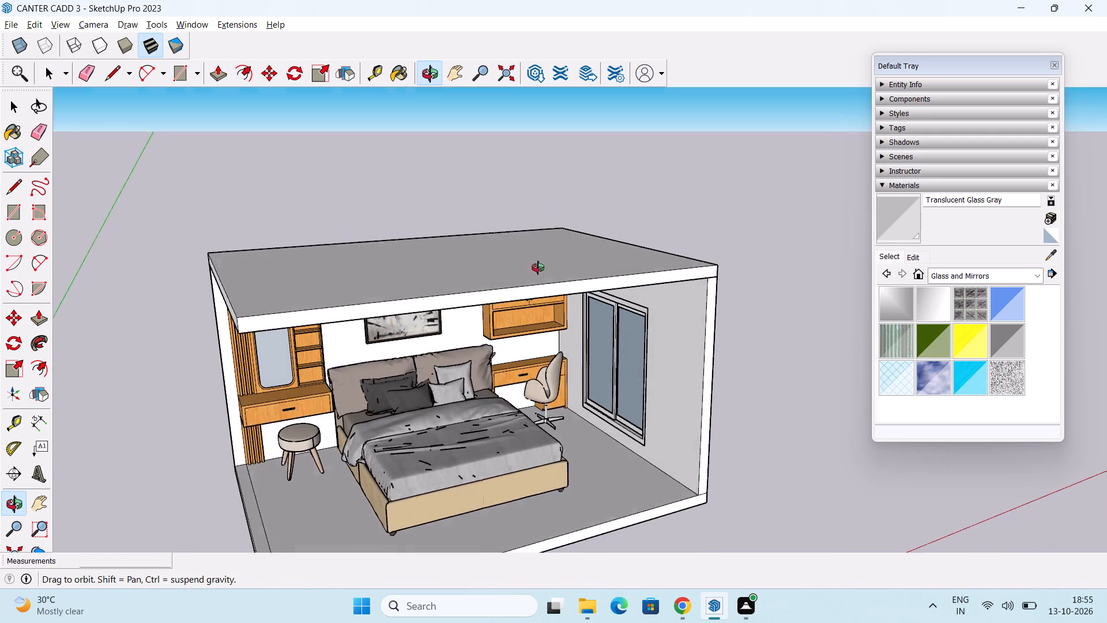
middle_click_drag(538, 268, 506, 245)
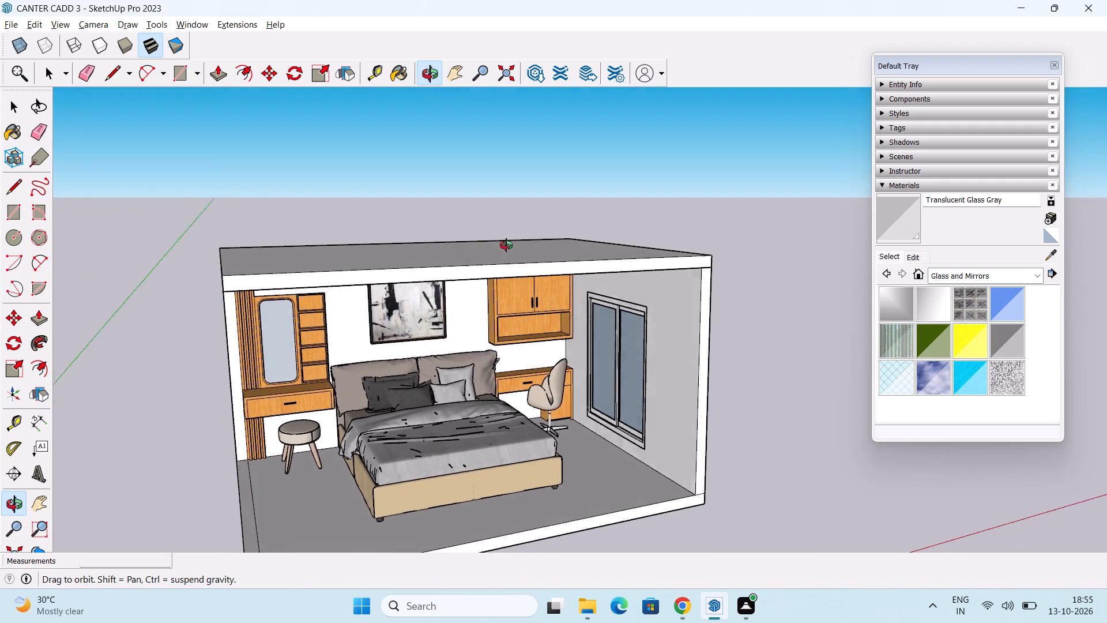
middle_click_drag(506, 245, 491, 262)
key("p")
middle_click_drag(351, 436, 421, 306)
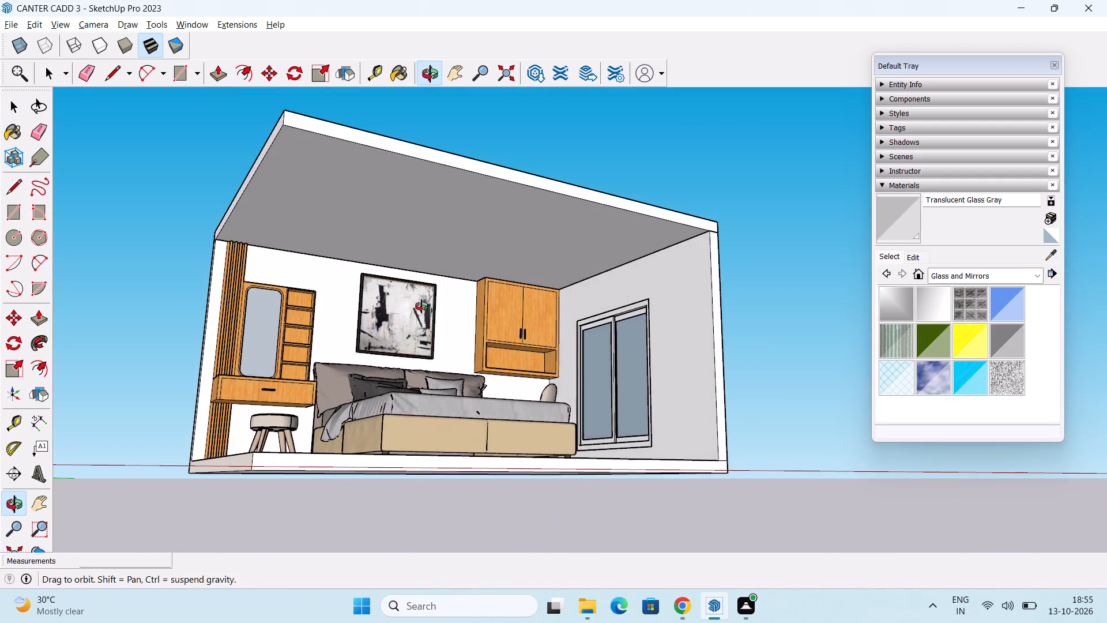
middle_click_drag(421, 306, 423, 313)
key("space")
middle_click_drag(360, 365, 308, 518)
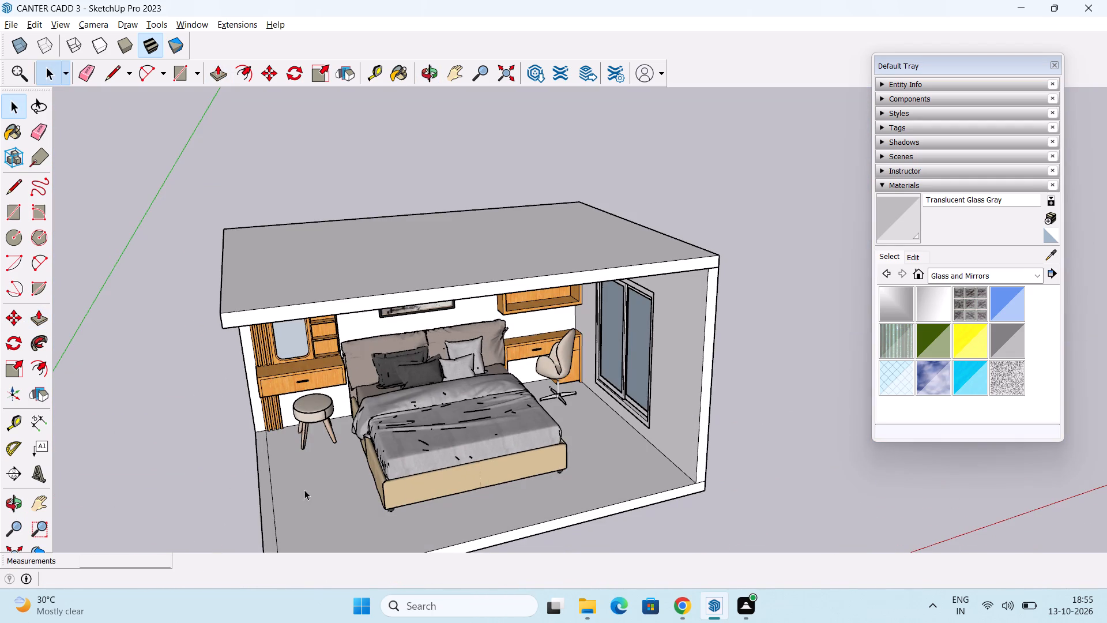
Inside the room group, Push/Pull the narrow floor strip on the dressing-unit side up to the ceiling slab as a wall, and exit the group.
triple_click(302, 472)
middle_click_drag(278, 489, 318, 436)
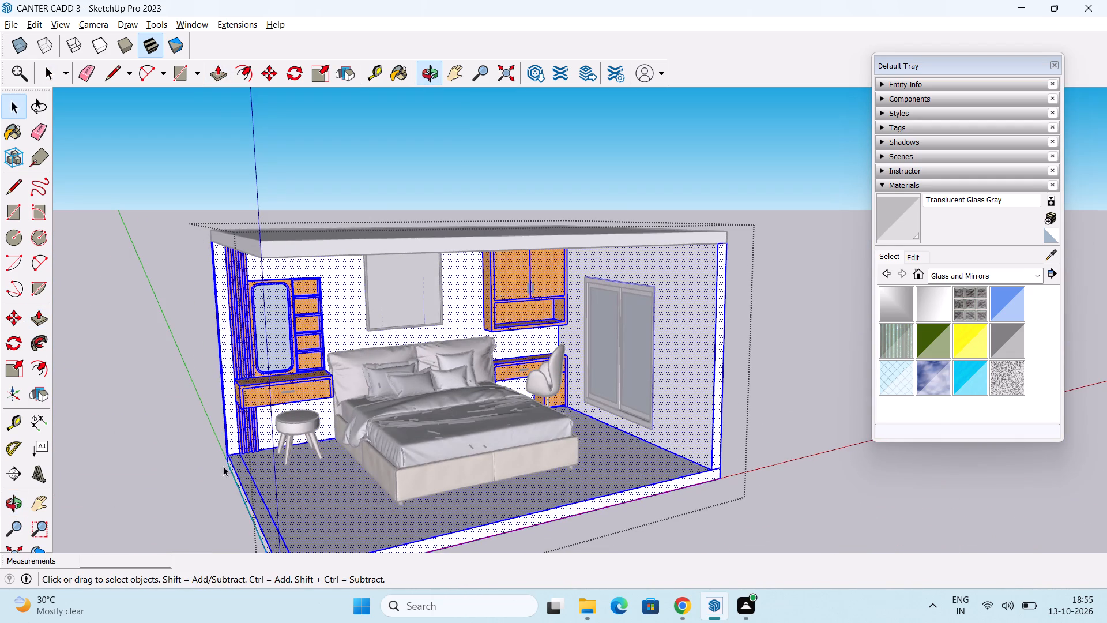
left_click(158, 437)
middle_click_drag(285, 479, 284, 512)
triple_click(295, 499)
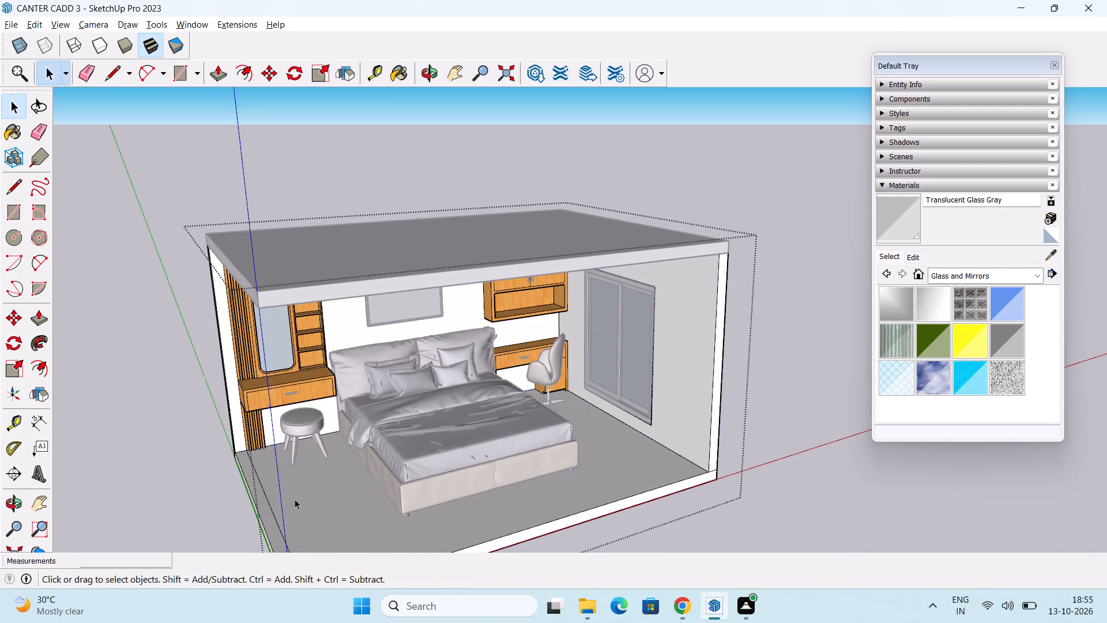
left_click(273, 522)
middle_click_drag(324, 532, 293, 571)
scroll(293, 550, "up", 1)
key("p")
left_click(276, 526)
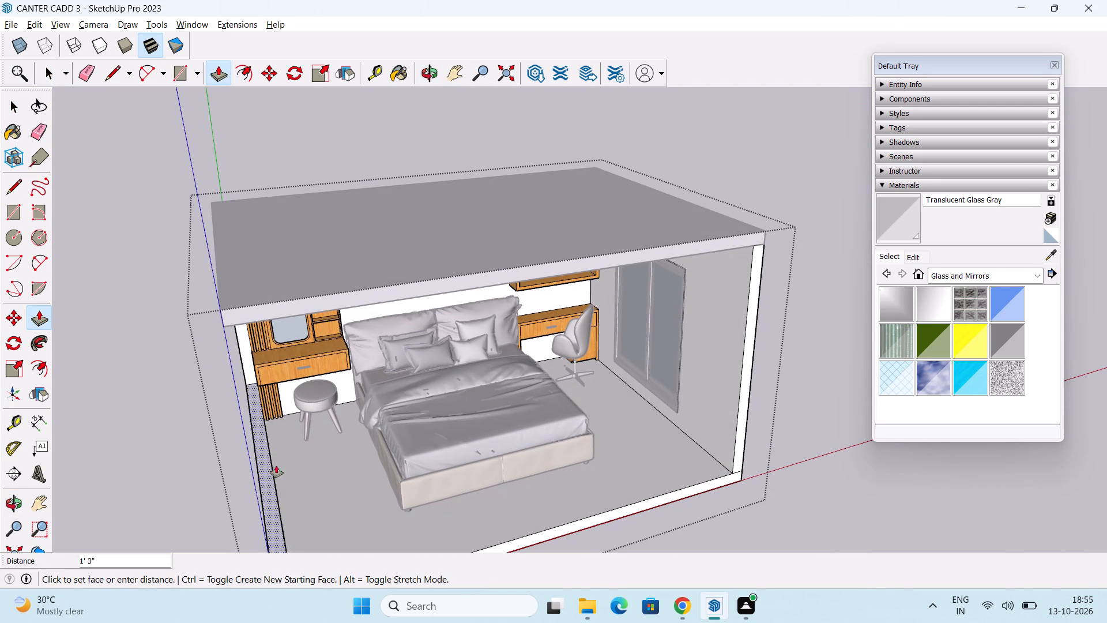
middle_click_drag(238, 318, 332, 228)
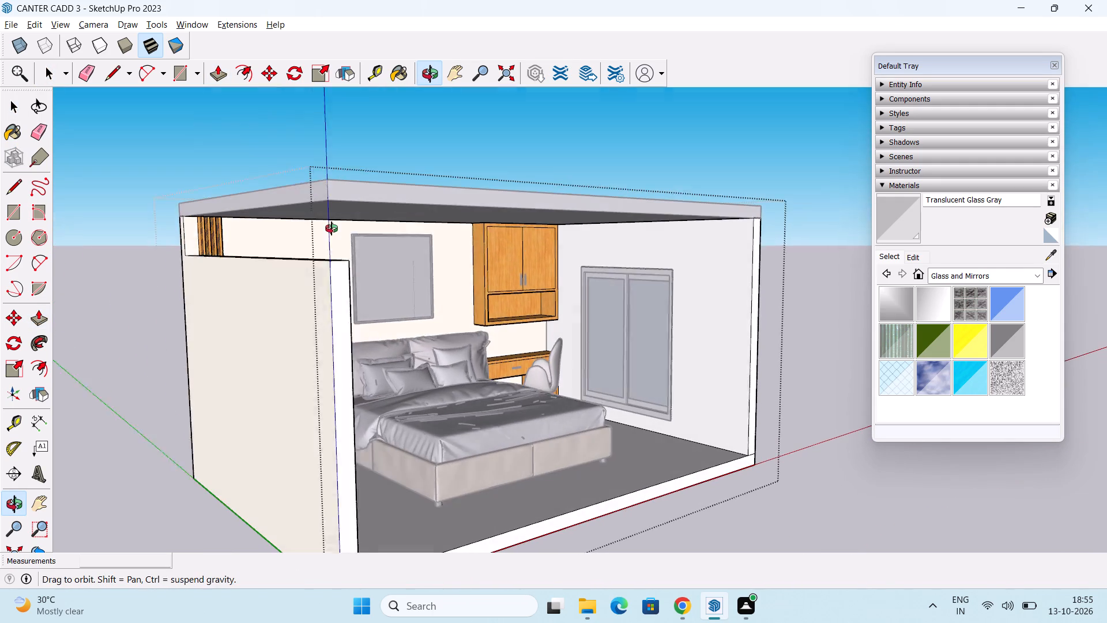
middle_click_drag(332, 228, 332, 228)
left_click(273, 189)
scroll(319, 250, "down", 3)
middle_click_drag(352, 354, 242, 366)
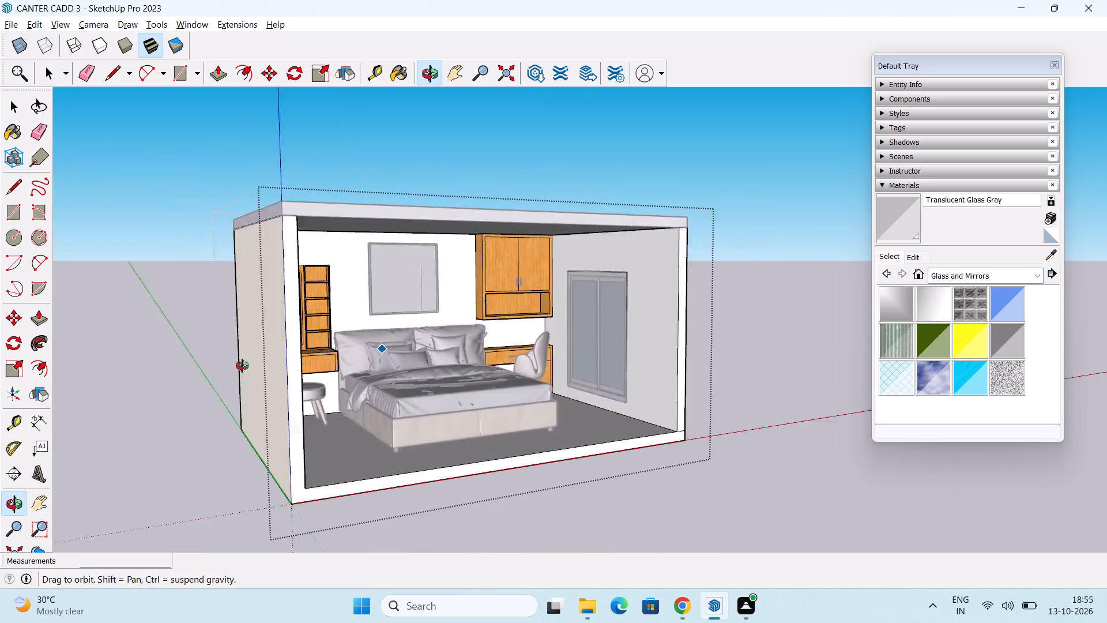
middle_click_drag(242, 366, 191, 390)
key("space")
double_click(573, 512)
Examine the enclosed bedroom through its open front, facing the bed wall.
middle_click_drag(520, 484, 489, 402)
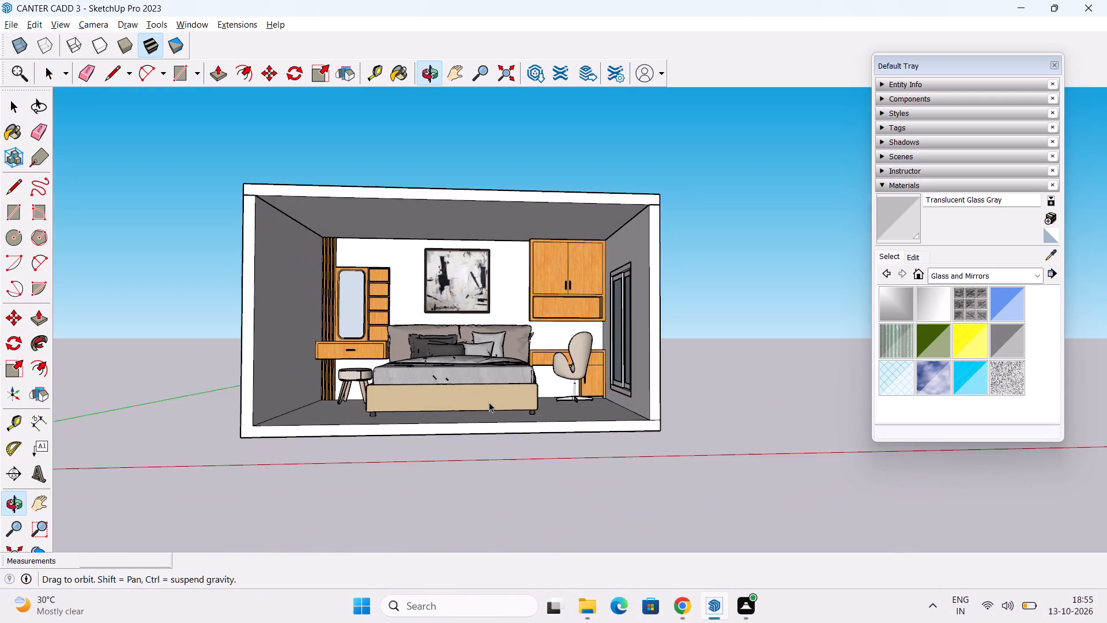
middle_click_drag(489, 402, 492, 415)
scroll(487, 380, "up", 4)
middle_click_drag(486, 389, 486, 406)
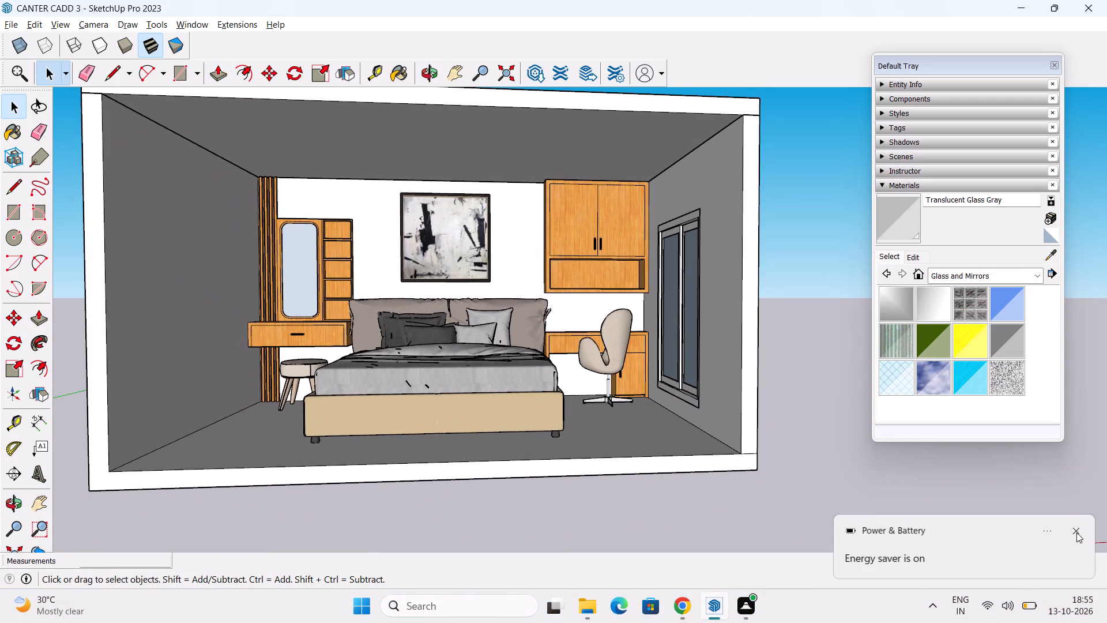
left_click(1076, 532)
scroll(573, 341, "up", 2)
middle_click_drag(573, 339, 564, 347)
scroll(564, 342, "down", 2)
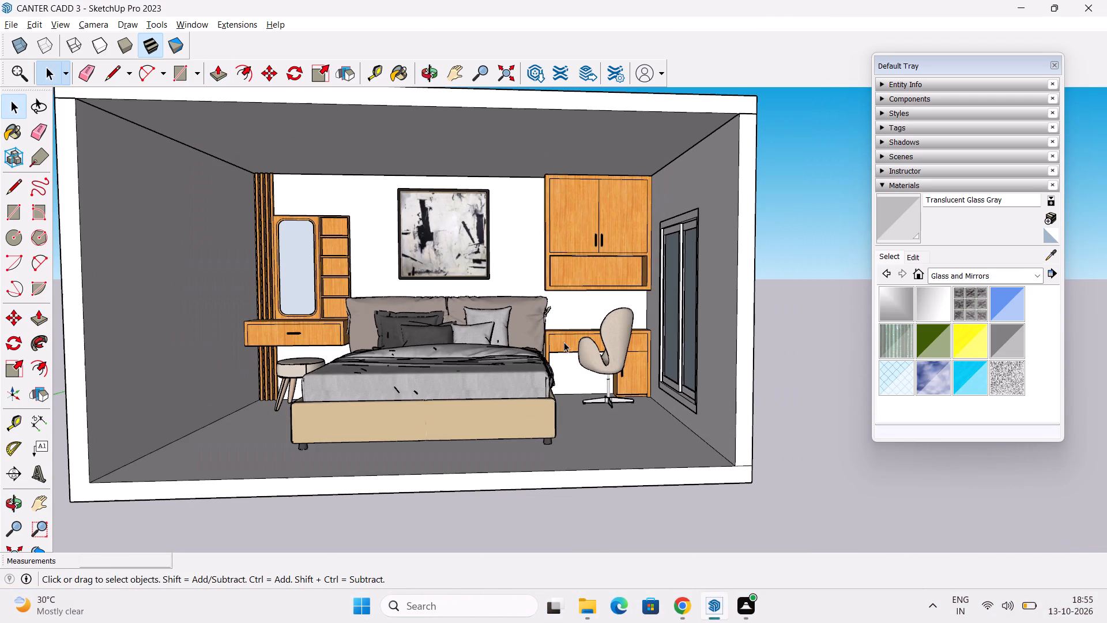
Save the bedroom model.
key("ctrl+s")
key("ctrl+s")
key("ctrl+s")
Switch to the Chrome window showing the FRAME models on 3D Warehouse.
key("alt+Tab")
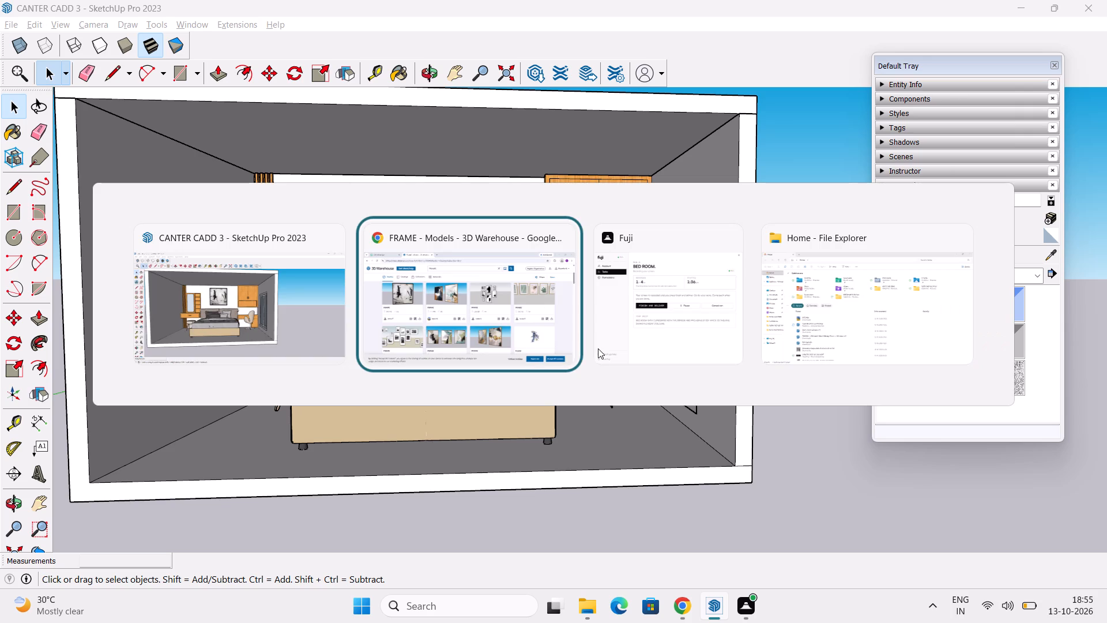